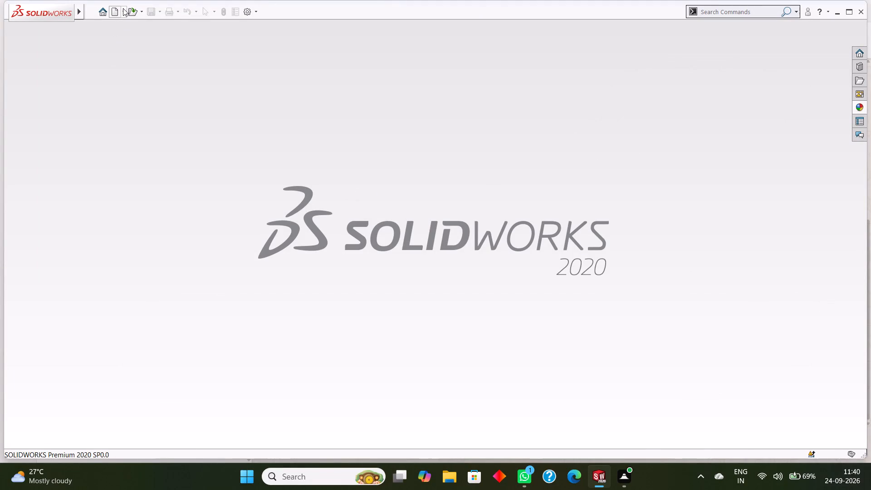
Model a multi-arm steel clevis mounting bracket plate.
Create a new part document.
{"action": "left_click", "coordinate": [123, 8]}
{"action": "left_click", "coordinate": [127, 20]}
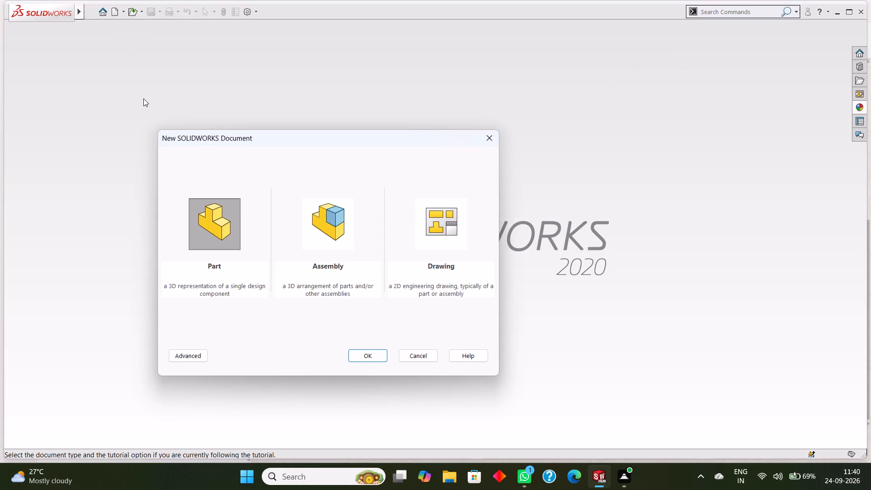
{"action": "left_click", "coordinate": [215, 206]}
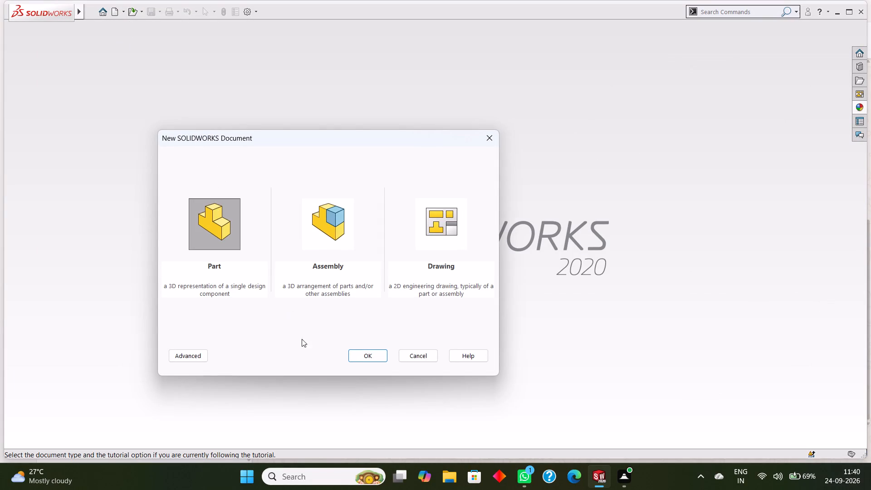
{"action": "left_click", "coordinate": [360, 359]}
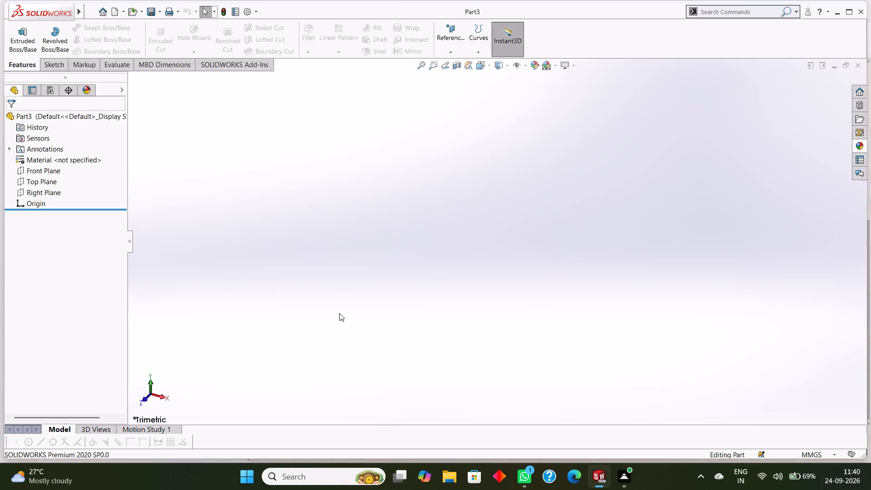
Sketch a circle of 6 mm radius centred on the origin on the Front Plane.
{"action": "left_click", "coordinate": [49, 168]}
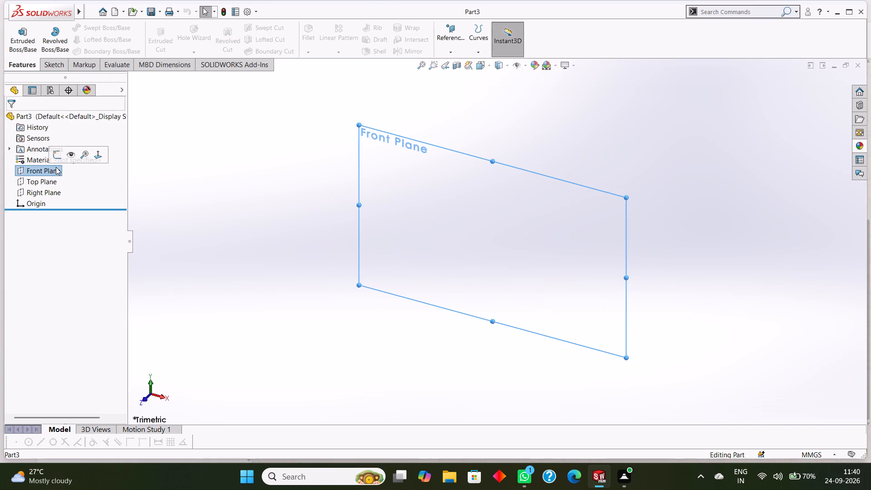
{"action": "left_click", "coordinate": [52, 62]}
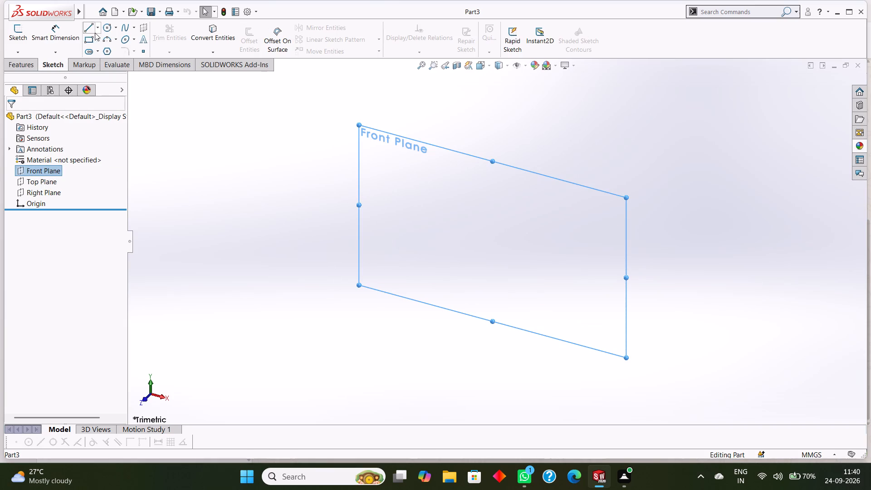
{"action": "left_click", "coordinate": [103, 27]}
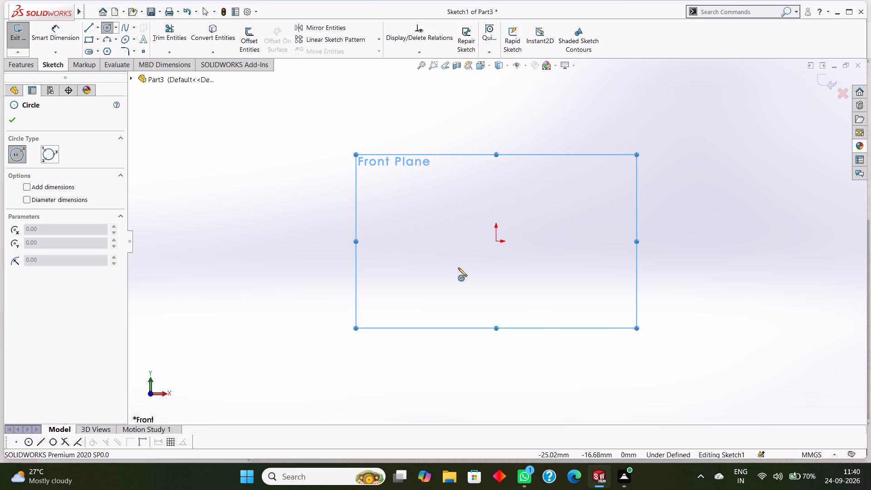
{"action": "left_click", "coordinate": [496, 241]}
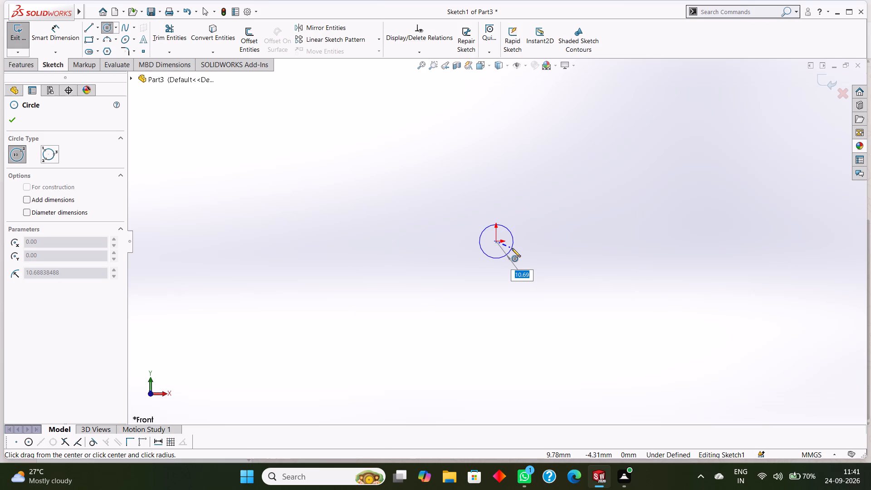
{"action": "key", "text": "BackSpace"}
{"action": "key", "text": "6"}
{"action": "key", "text": "Return"}
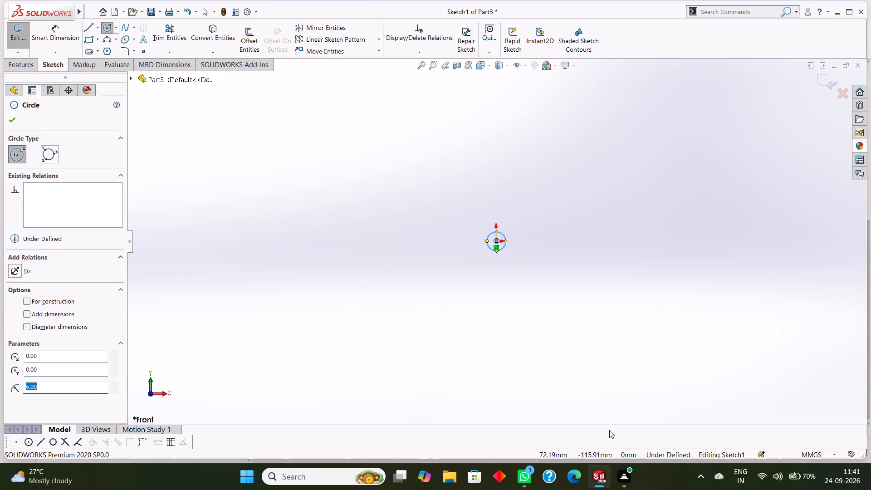
{"action": "left_click", "coordinate": [17, 122]}
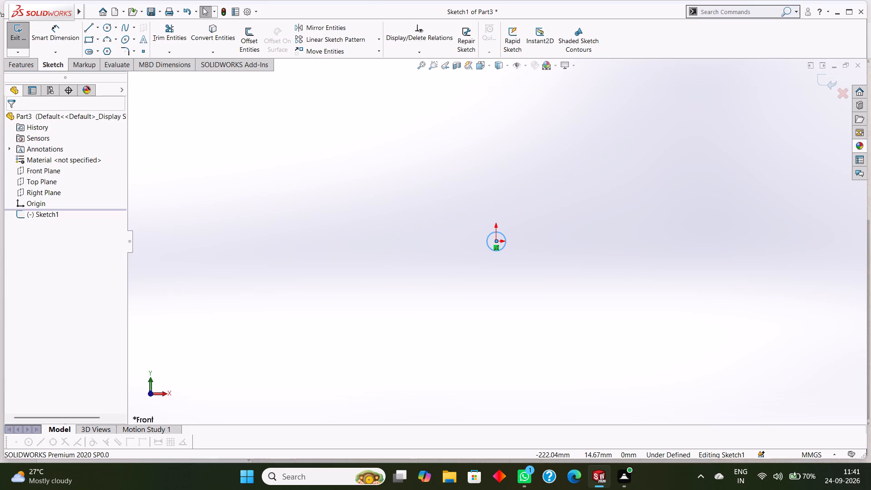
Add a concentric circle of 10 mm radius centred on the origin.
{"action": "left_click", "coordinate": [105, 29]}
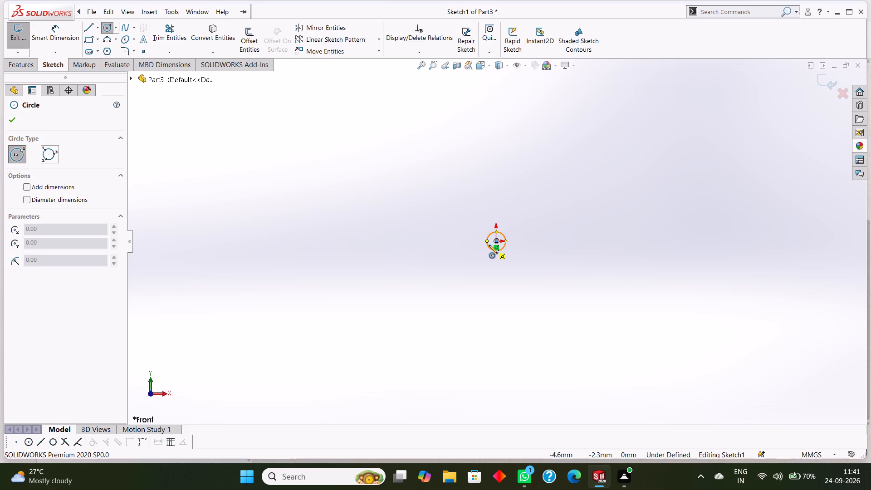
{"action": "left_click", "coordinate": [495, 240]}
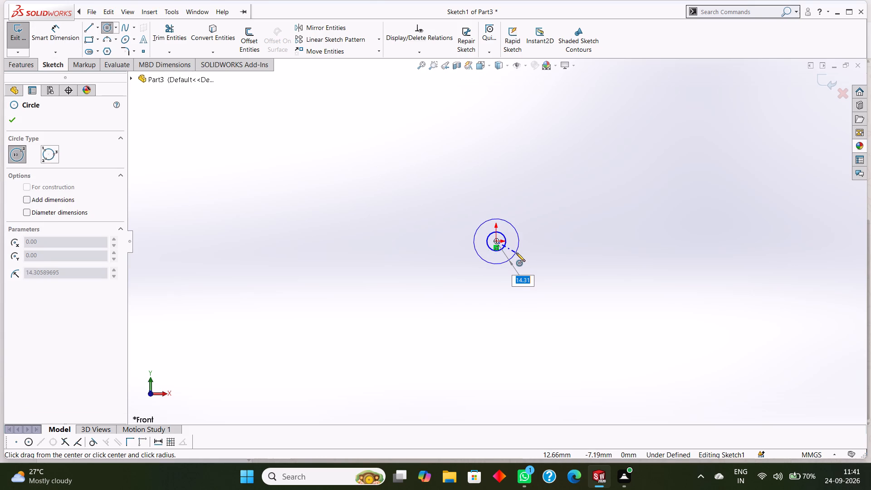
{"action": "type", "text": "10"}
{"action": "key", "text": "Return"}
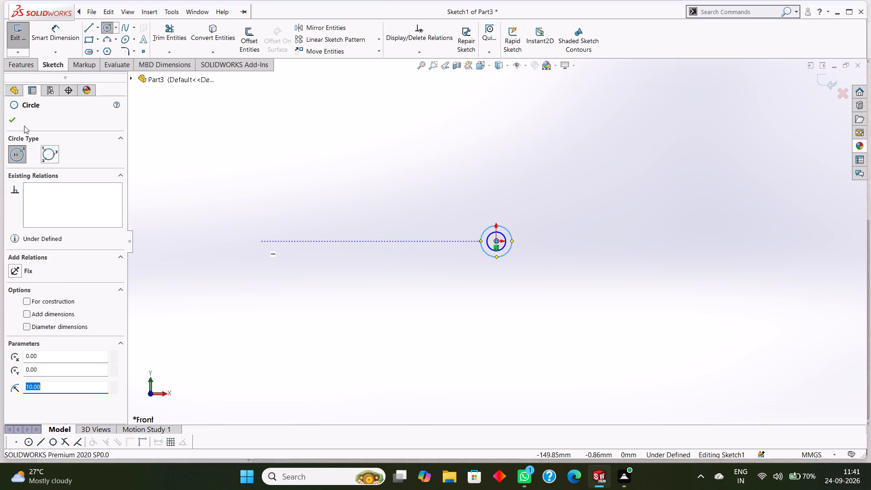
{"action": "left_click", "coordinate": [15, 118]}
Dimension the inner circle's diameter as 12 mm and the outer circle's diameter as 20 mm.
{"action": "left_click", "coordinate": [58, 35]}
{"action": "scroll", "coordinate": [485, 251], "scroll_direction": "down", "scroll_amount": 2}
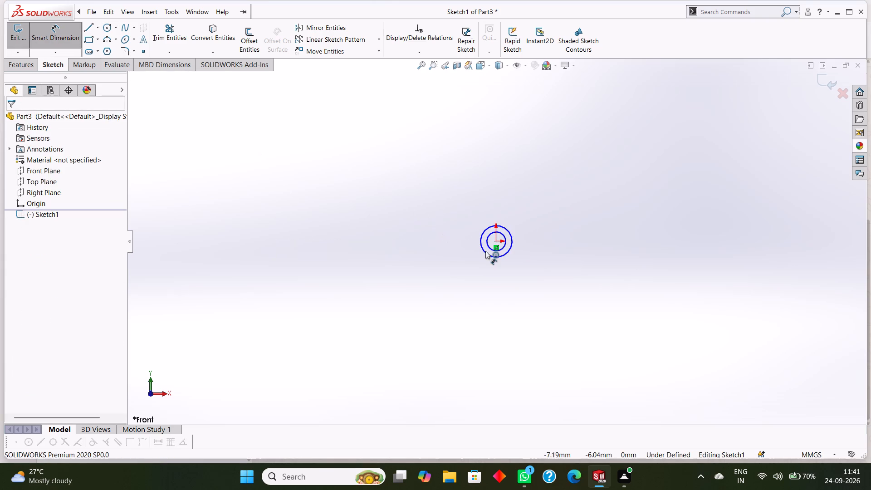
{"action": "scroll", "coordinate": [485, 251], "scroll_direction": "down", "scroll_amount": 2}
{"action": "left_click", "coordinate": [494, 216]}
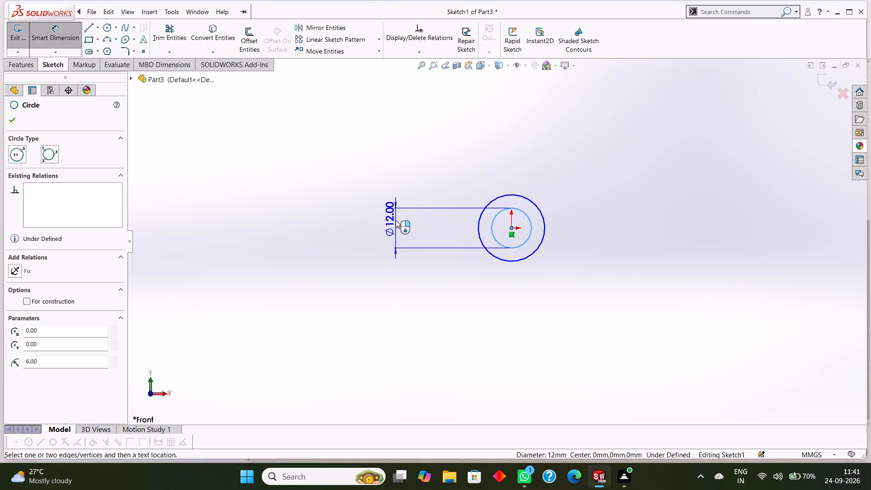
{"action": "left_click", "coordinate": [396, 220]}
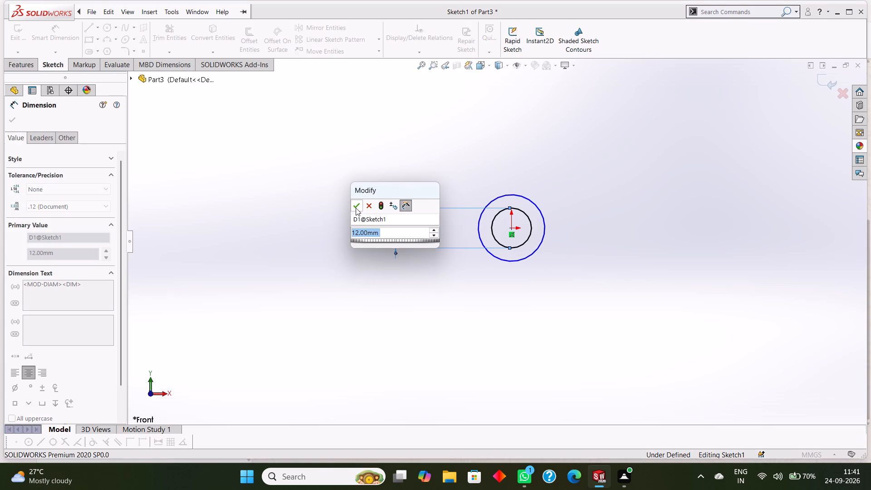
{"action": "left_click", "coordinate": [356, 207]}
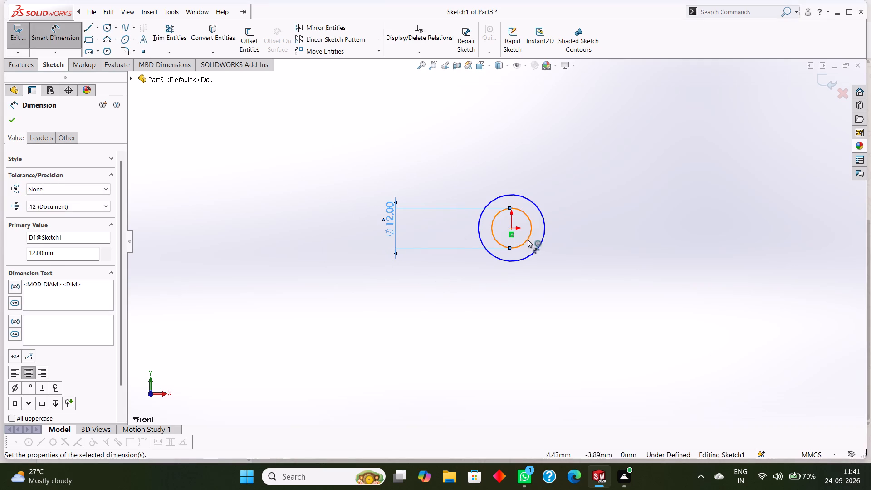
{"action": "left_click", "coordinate": [515, 195]}
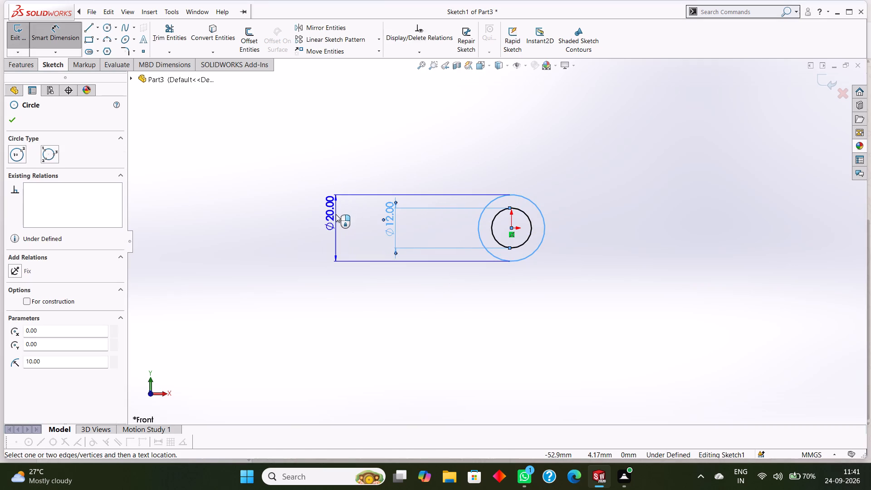
{"action": "left_click", "coordinate": [337, 220]}
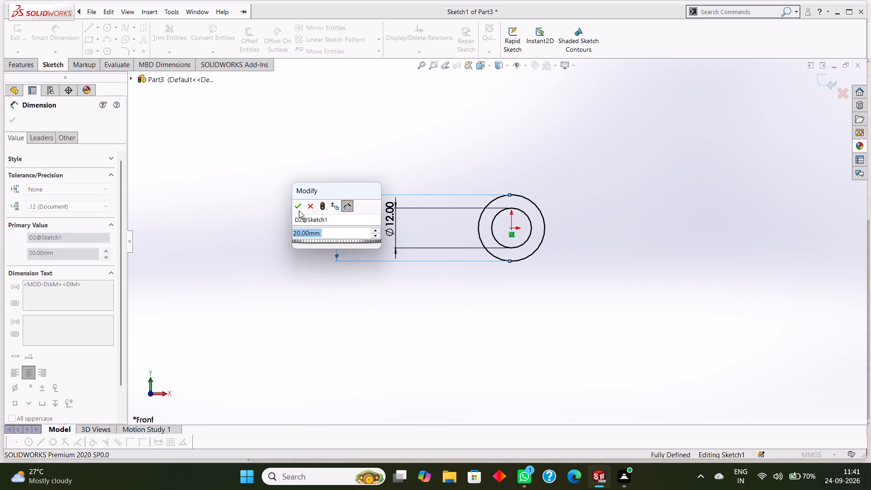
{"action": "left_click", "coordinate": [300, 208]}
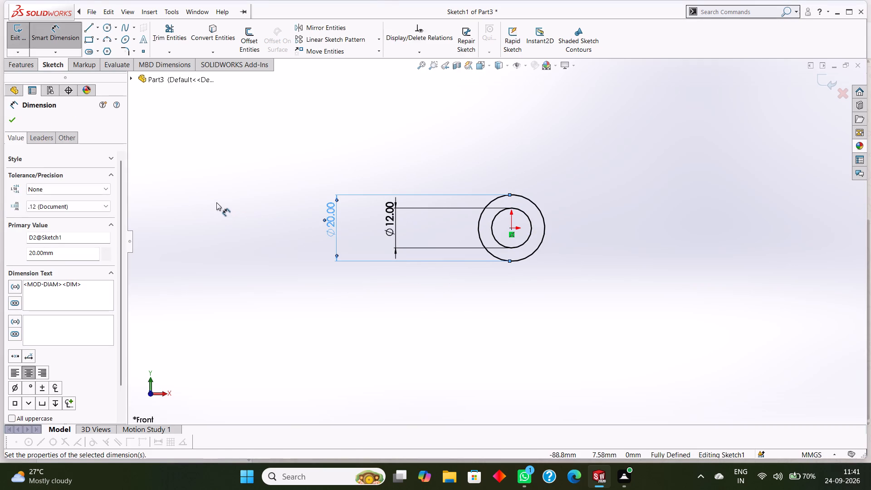
{"action": "left_click", "coordinate": [17, 117]}
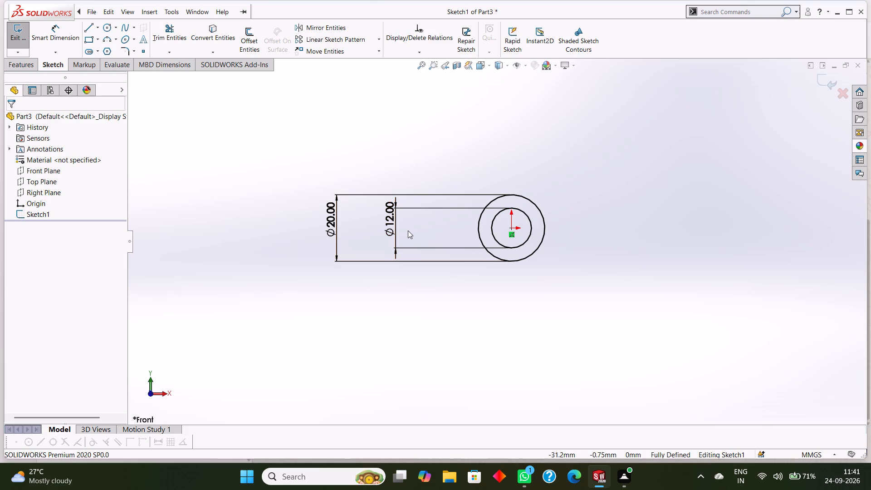
Draw a chain of centerlines from the origin: 20 mm vertically down, 65 mm horizontally right, and 50 mm vertically up.
{"action": "left_click", "coordinate": [100, 27]}
{"action": "left_click", "coordinate": [102, 51]}
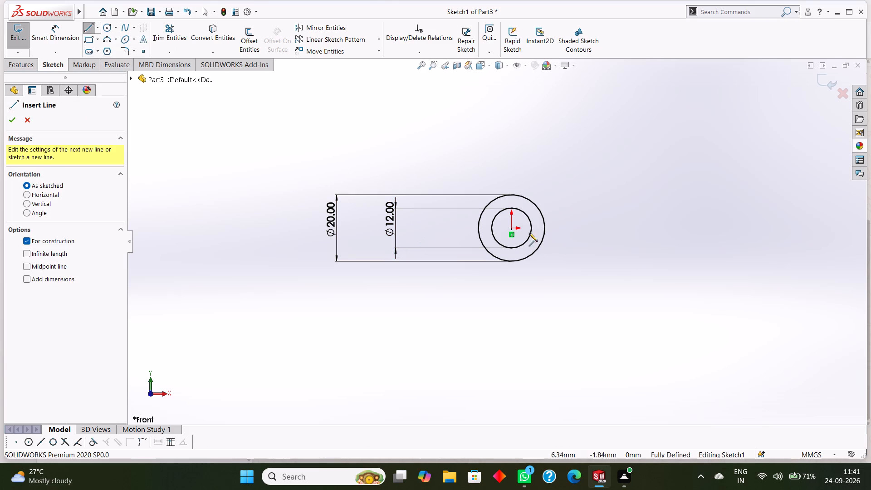
{"action": "left_click", "coordinate": [512, 226]}
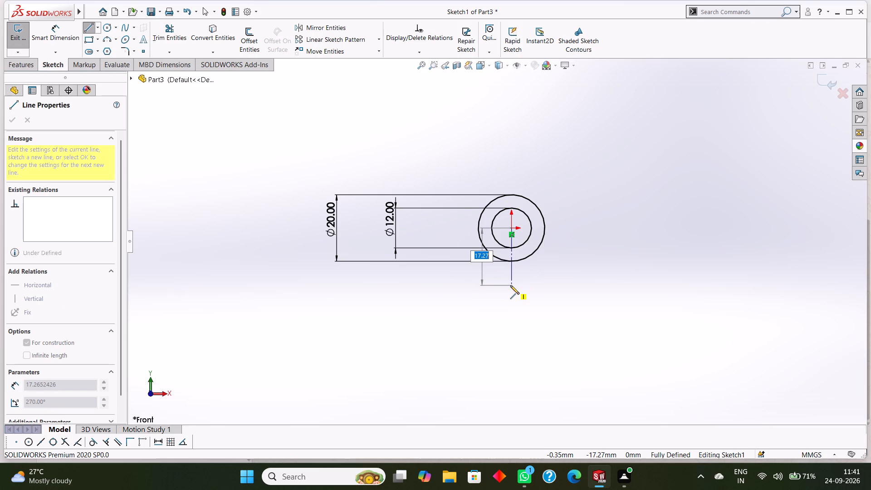
{"action": "type", "text": "20"}
{"action": "key", "text": "Return"}
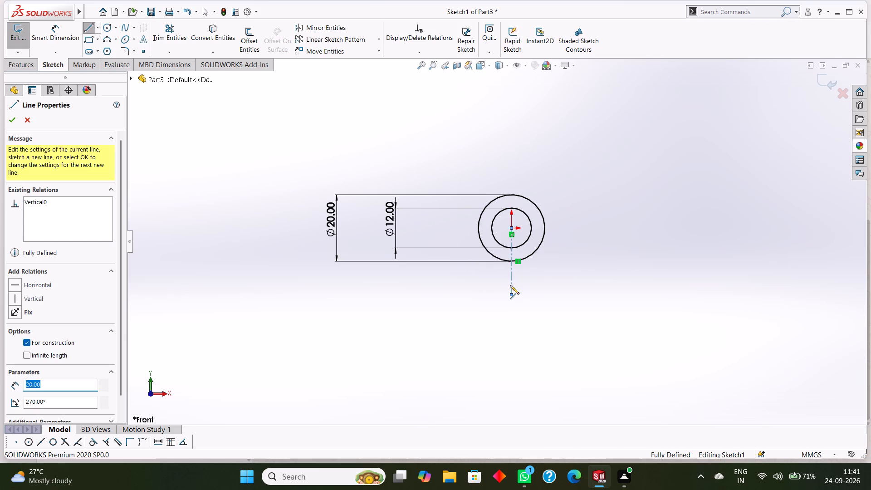
{"action": "scroll", "coordinate": [510, 285], "scroll_direction": "up", "scroll_amount": 2}
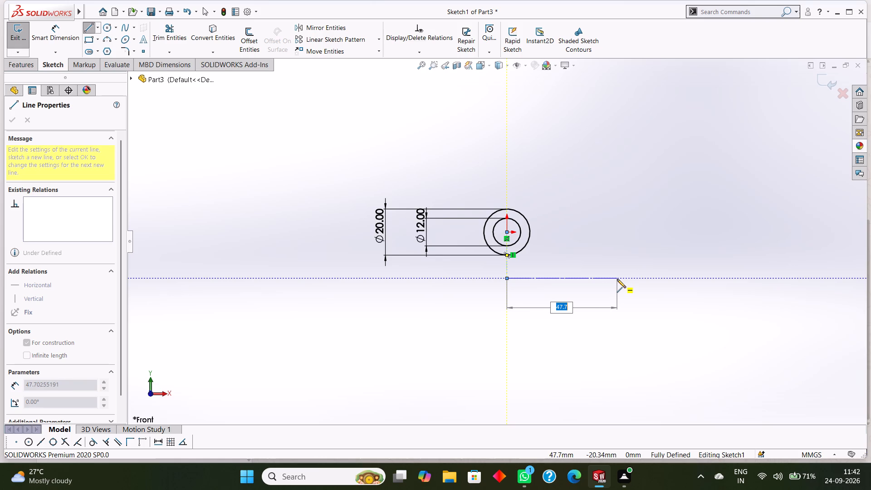
{"action": "type", "text": "65"}
{"action": "key", "text": "Return"}
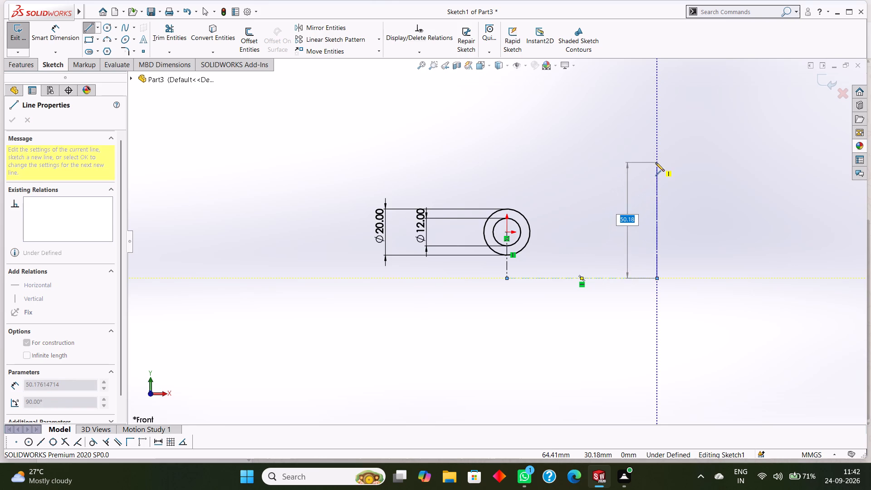
{"action": "type", "text": "50"}
{"action": "key", "text": "Return"}
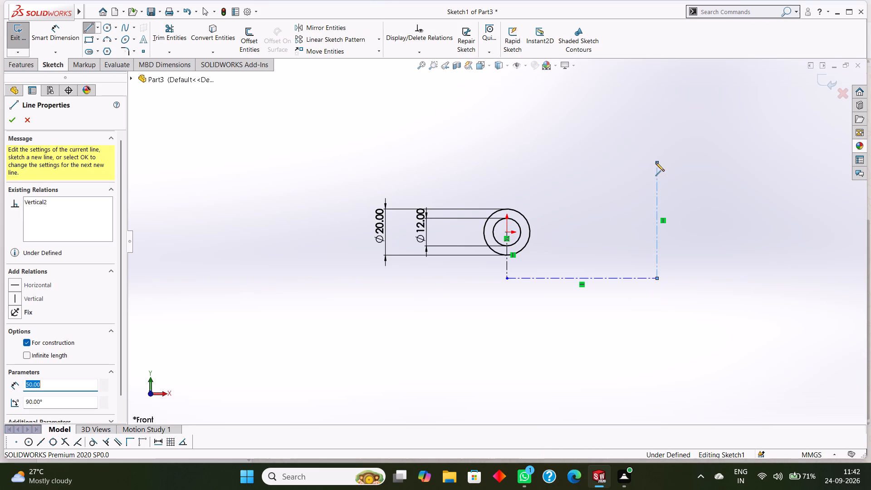
{"action": "right_click", "coordinate": [665, 124]}
{"action": "left_click", "coordinate": [680, 131]}
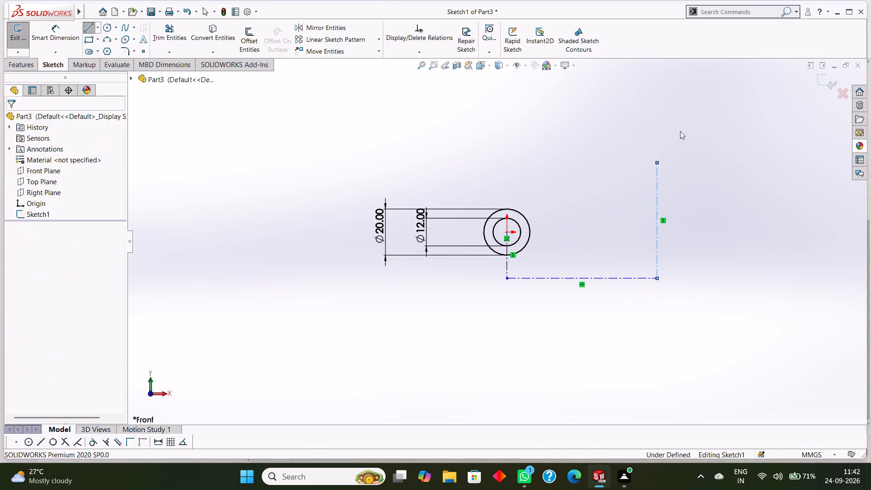
Draw a 50 mm vertical centerline downward from the right end of the horizontal centerline.
{"action": "left_click", "coordinate": [95, 34]}
{"action": "left_click", "coordinate": [98, 27]}
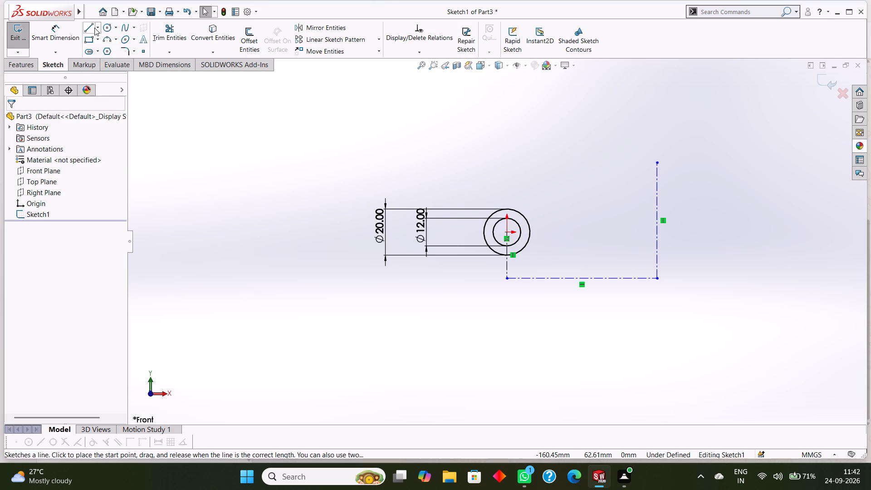
{"action": "left_click", "coordinate": [94, 29]}
{"action": "left_click", "coordinate": [99, 29]}
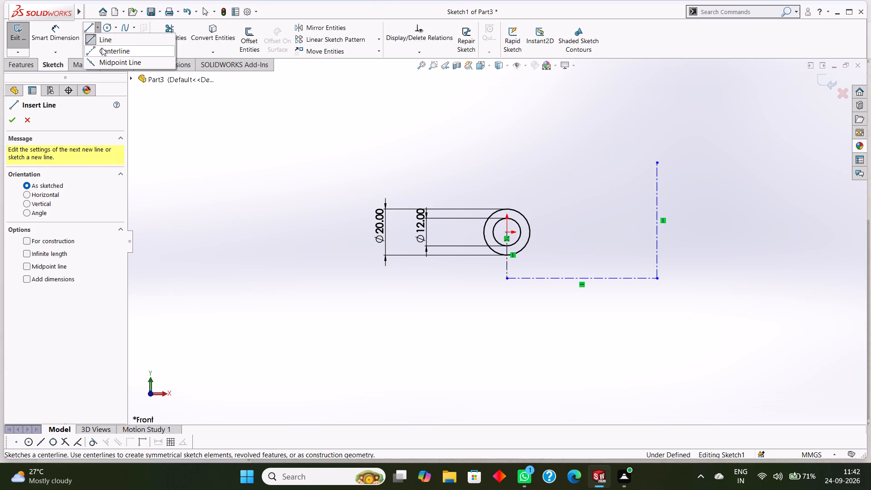
{"action": "left_click", "coordinate": [103, 49]}
{"action": "left_click", "coordinate": [657, 277]}
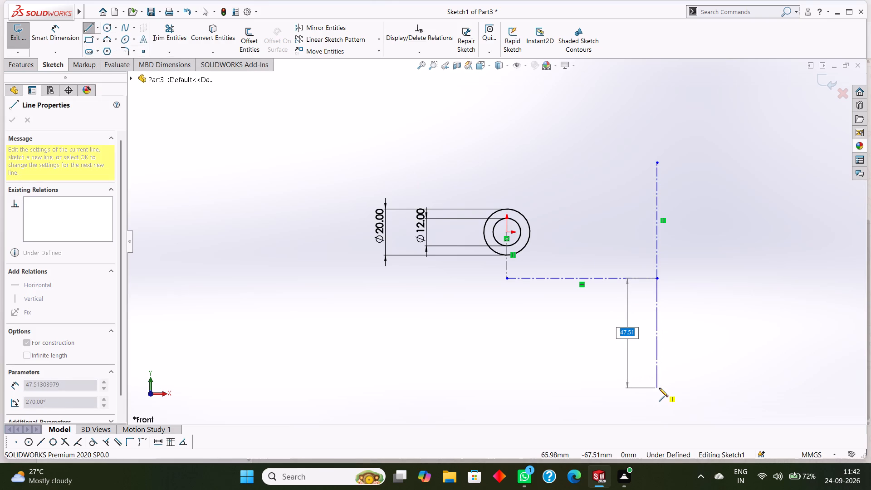
{"action": "type", "text": "50"}
{"action": "key", "text": "Return"}
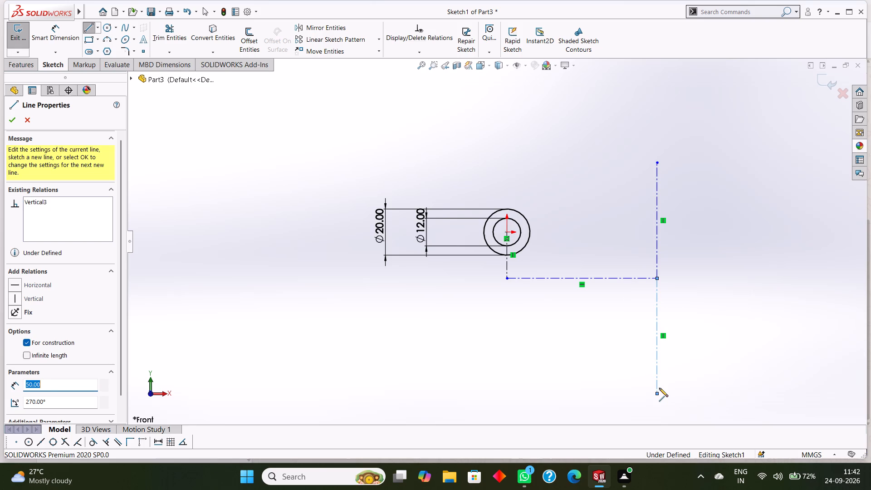
{"action": "right_click", "coordinate": [550, 374]}
{"action": "left_click", "coordinate": [579, 379]}
Draw a horizontal centerline about 64 mm long to the right from the junction of the horizontal and vertical centerlines.
{"action": "scroll", "coordinate": [578, 374], "scroll_direction": "up", "scroll_amount": 2}
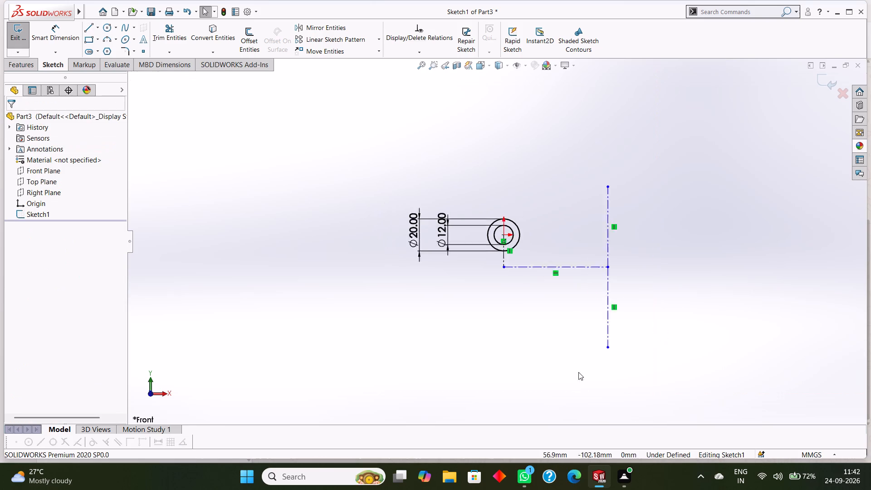
{"action": "scroll", "coordinate": [578, 372], "scroll_direction": "up", "scroll_amount": 2}
{"action": "scroll", "coordinate": [605, 282], "scroll_direction": "down", "scroll_amount": 2}
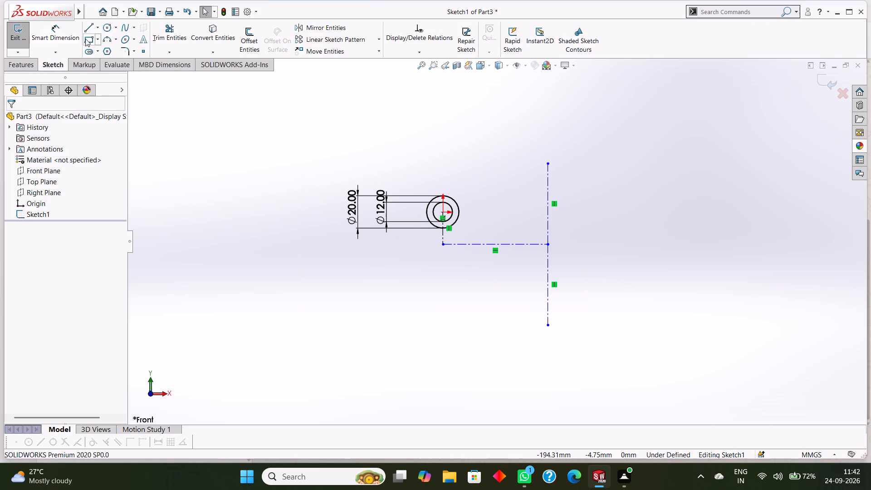
{"action": "left_click", "coordinate": [98, 25]}
{"action": "left_click", "coordinate": [105, 51]}
{"action": "left_click", "coordinate": [547, 243]}
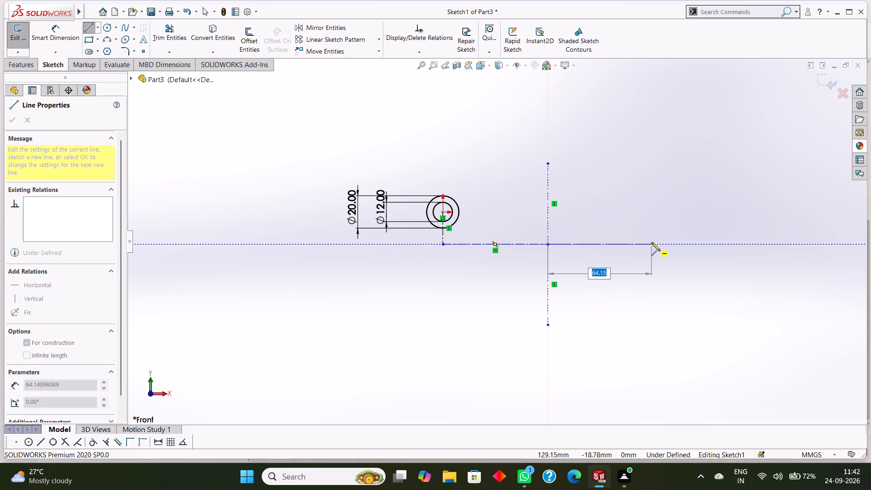
{"action": "type", "text": "55"}
{"action": "key", "text": "Return"}
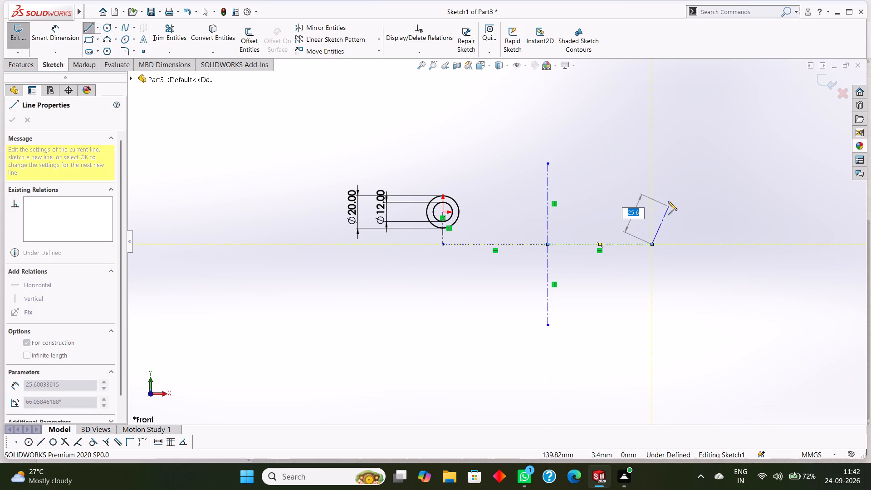
{"action": "right_click", "coordinate": [668, 200]}
{"action": "left_click", "coordinate": [690, 206]}
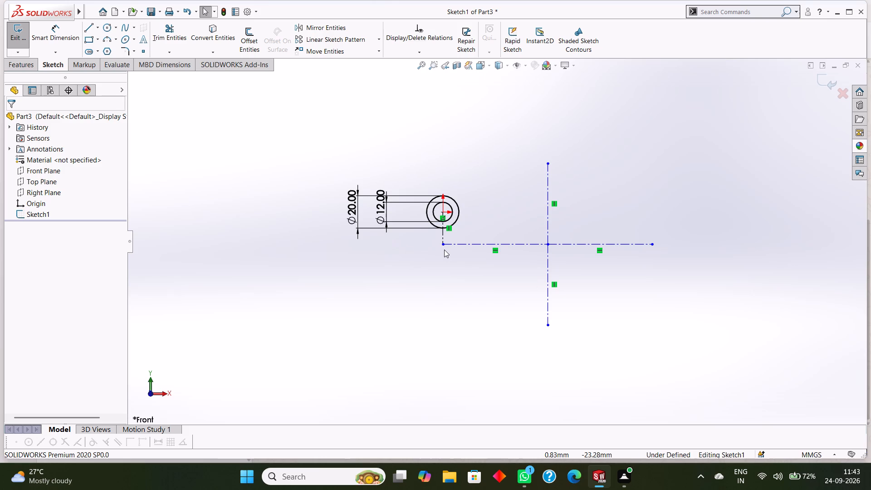
Draw a 20 mm vertical centerline downward from the left end of the horizontal centerline.
{"action": "left_click", "coordinate": [98, 30]}
{"action": "left_click", "coordinate": [102, 53]}
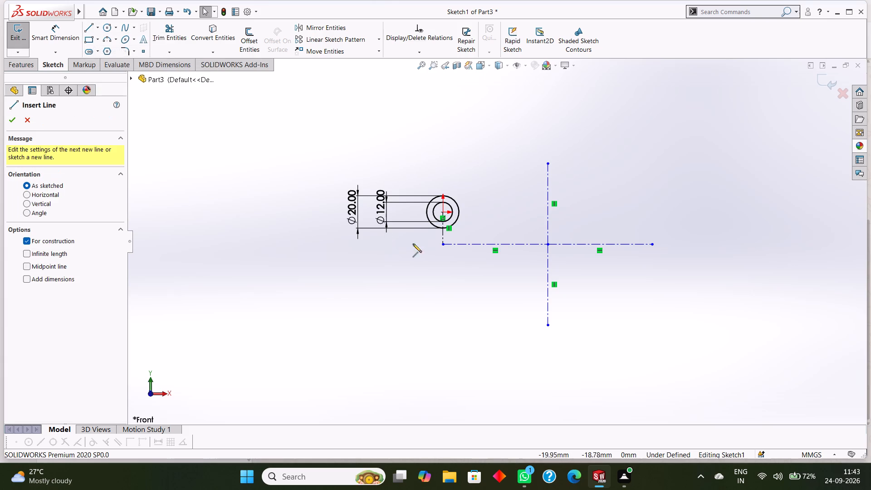
{"action": "left_click", "coordinate": [443, 245]}
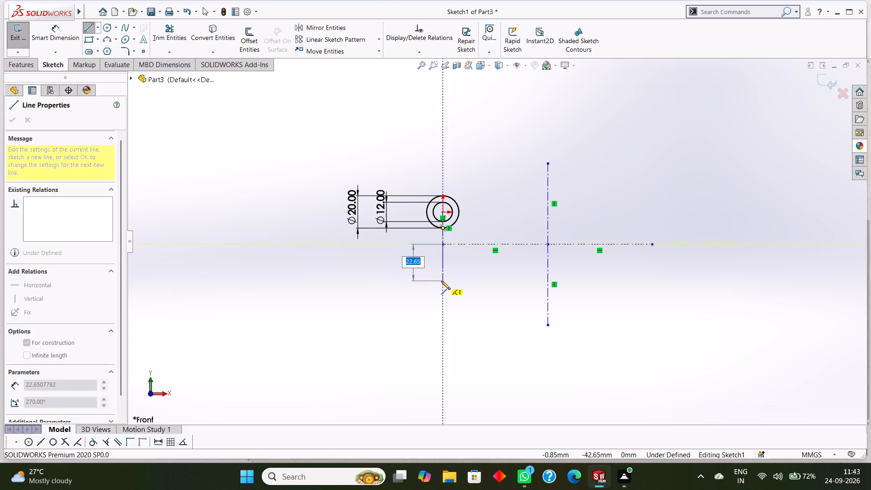
{"action": "type", "text": "20"}
{"action": "key", "text": "Return"}
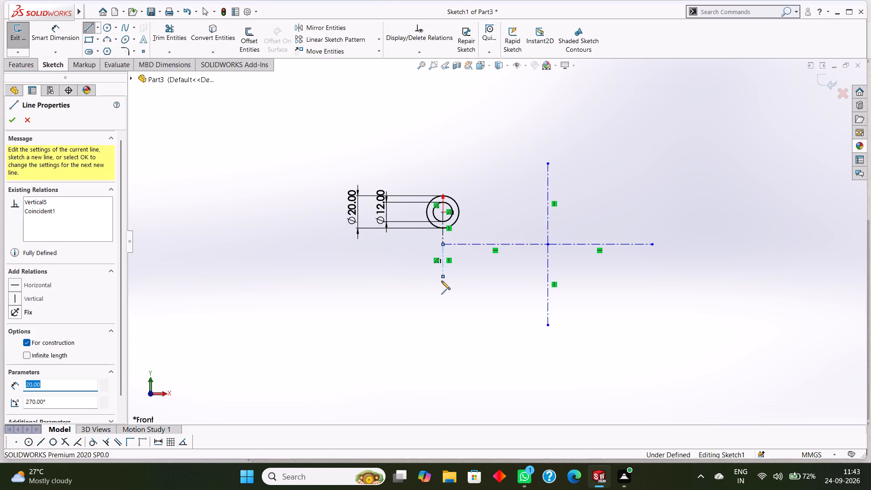
{"action": "right_click", "coordinate": [391, 288]}
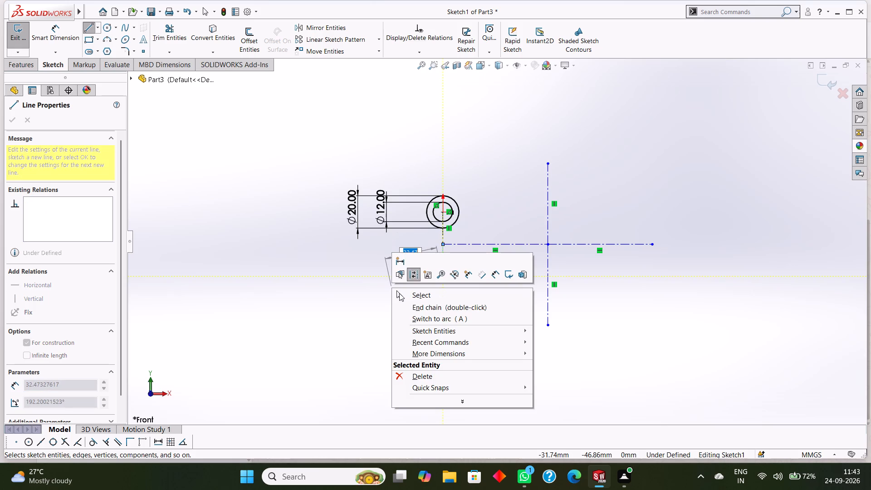
{"action": "left_click", "coordinate": [413, 295]}
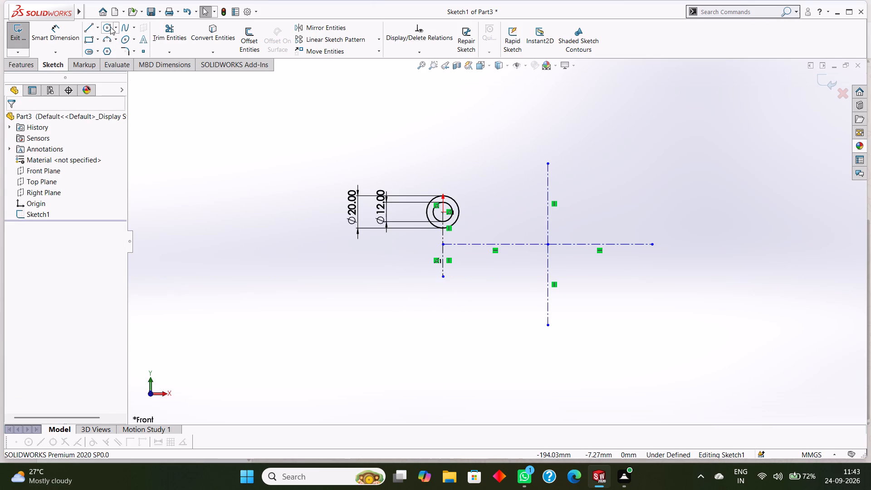
Draw two concentric circles at the lower end of the left vertical centerline, with radii of 6 mm and about 9.7 mm.
{"action": "left_click", "coordinate": [107, 24]}
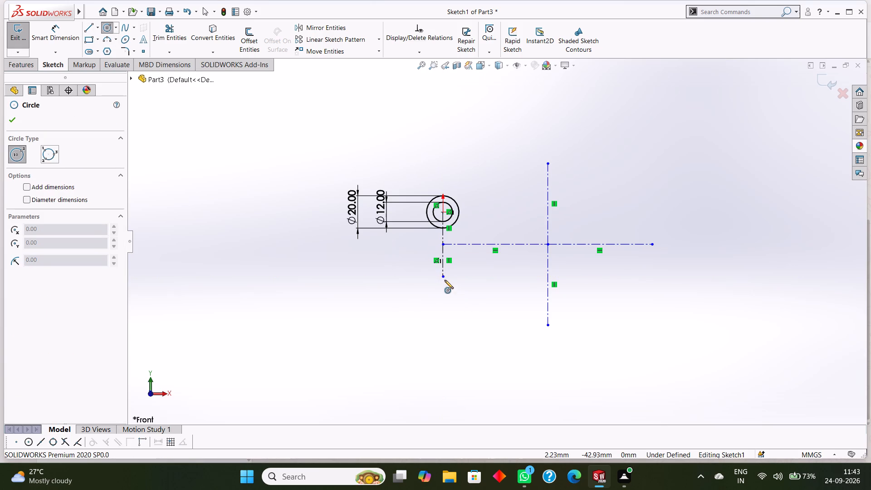
{"action": "left_click", "coordinate": [443, 276]}
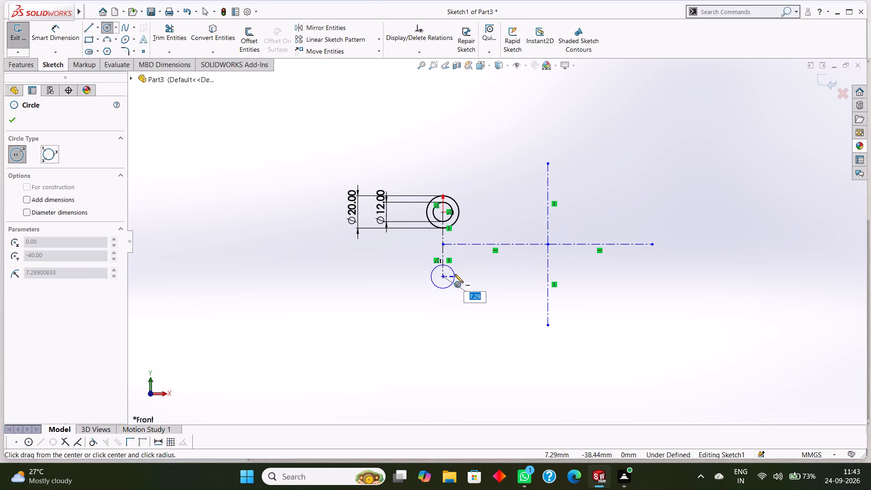
{"action": "key", "text": "6"}
{"action": "key", "text": "Return"}
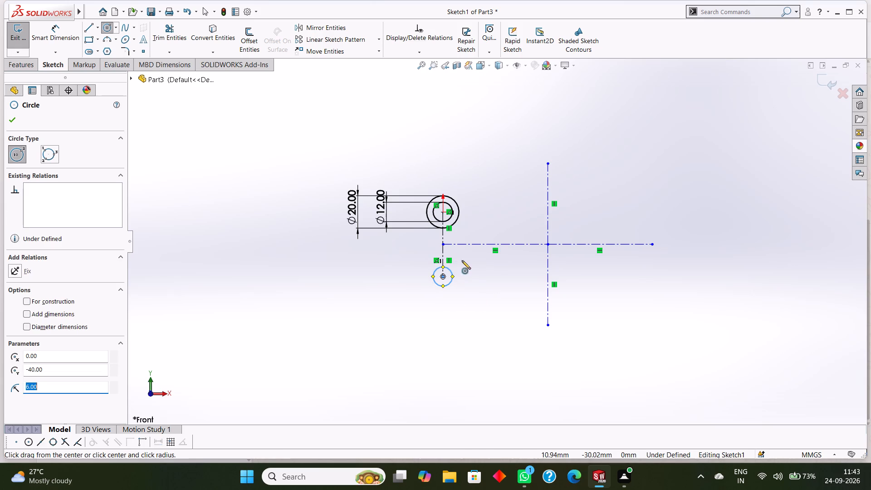
{"action": "scroll", "coordinate": [468, 279], "scroll_direction": "down", "scroll_amount": 5}
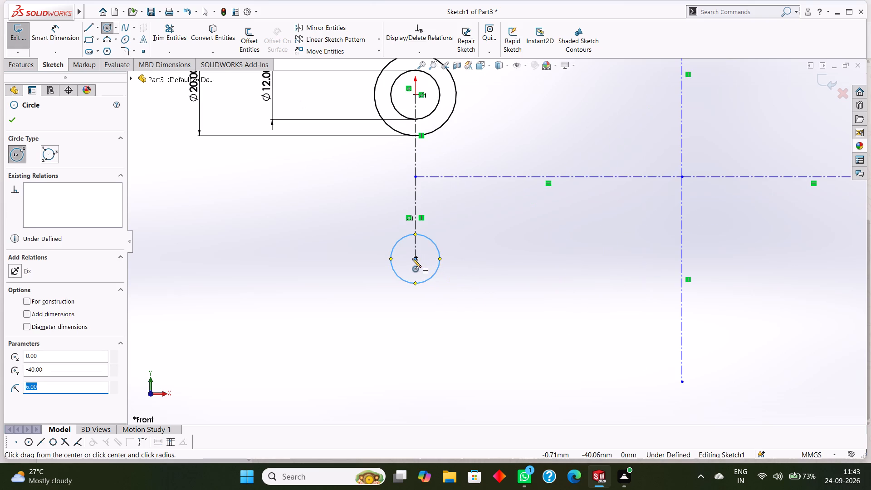
{"action": "left_click", "coordinate": [416, 258]}
{"action": "left_click", "coordinate": [452, 274]}
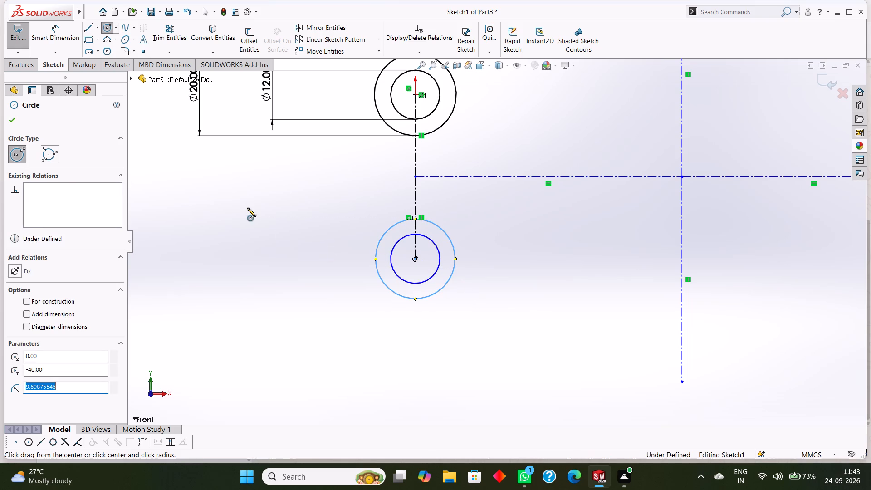
{"action": "left_click", "coordinate": [15, 119]}
Dimension the lower circle pair with a 12 mm inner diameter and a 20 mm outer diameter.
{"action": "left_click", "coordinate": [63, 39]}
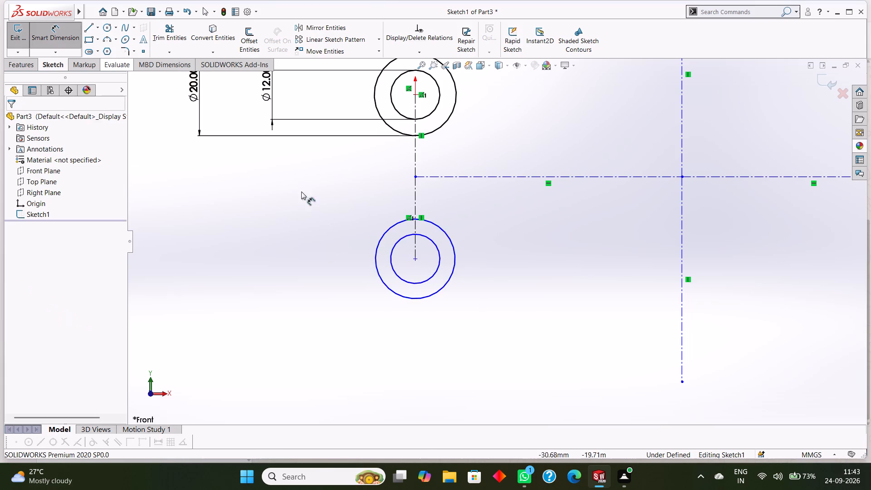
{"action": "left_click", "coordinate": [394, 249]}
{"action": "left_click", "coordinate": [320, 252]}
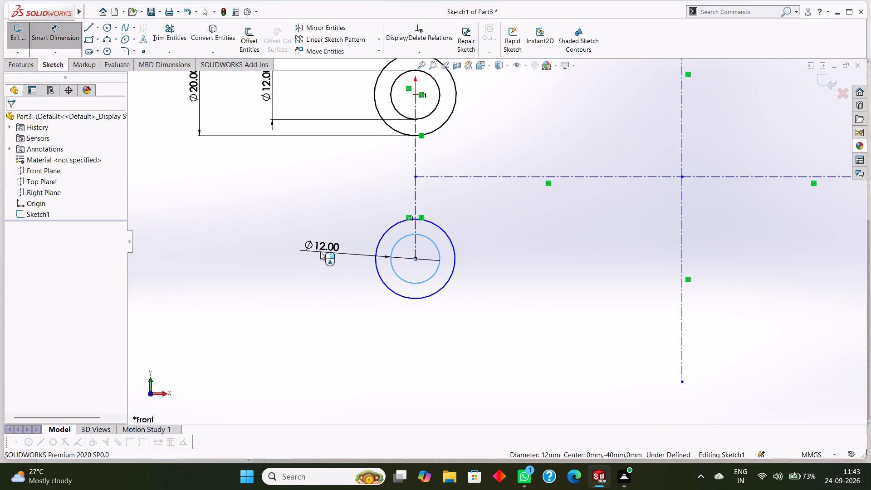
{"action": "left_click", "coordinate": [284, 237]}
{"action": "left_click", "coordinate": [399, 223]}
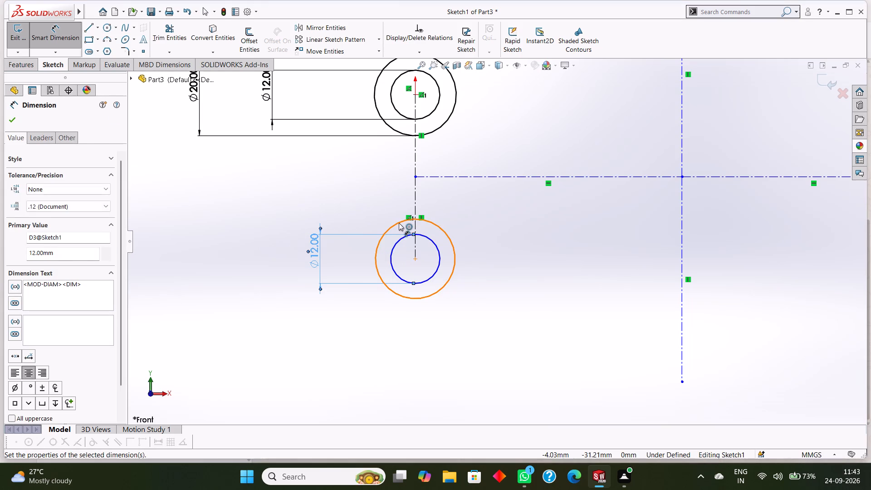
{"action": "left_click", "coordinate": [274, 228]}
{"action": "type", "text": "20"}
{"action": "key", "text": "Return"}
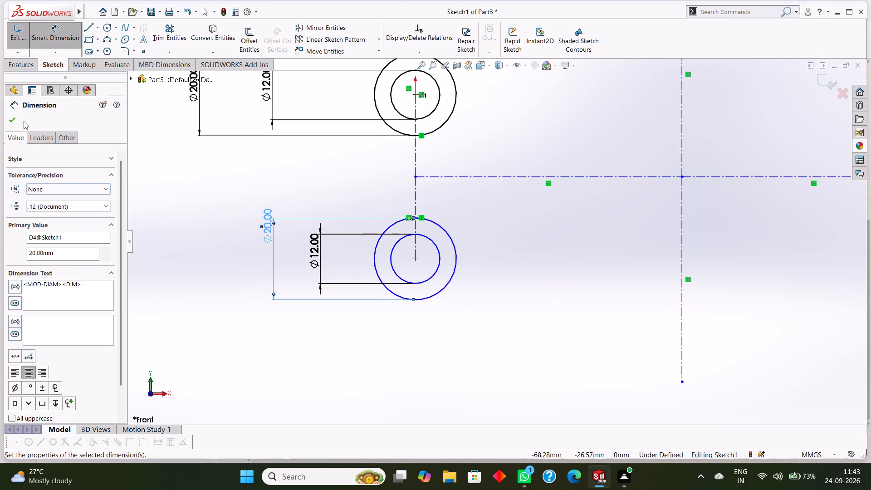
{"action": "left_click", "coordinate": [17, 119]}
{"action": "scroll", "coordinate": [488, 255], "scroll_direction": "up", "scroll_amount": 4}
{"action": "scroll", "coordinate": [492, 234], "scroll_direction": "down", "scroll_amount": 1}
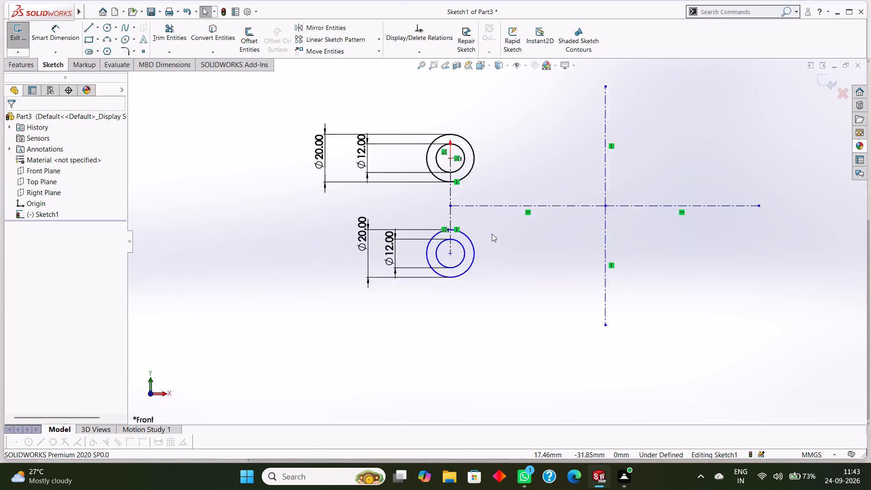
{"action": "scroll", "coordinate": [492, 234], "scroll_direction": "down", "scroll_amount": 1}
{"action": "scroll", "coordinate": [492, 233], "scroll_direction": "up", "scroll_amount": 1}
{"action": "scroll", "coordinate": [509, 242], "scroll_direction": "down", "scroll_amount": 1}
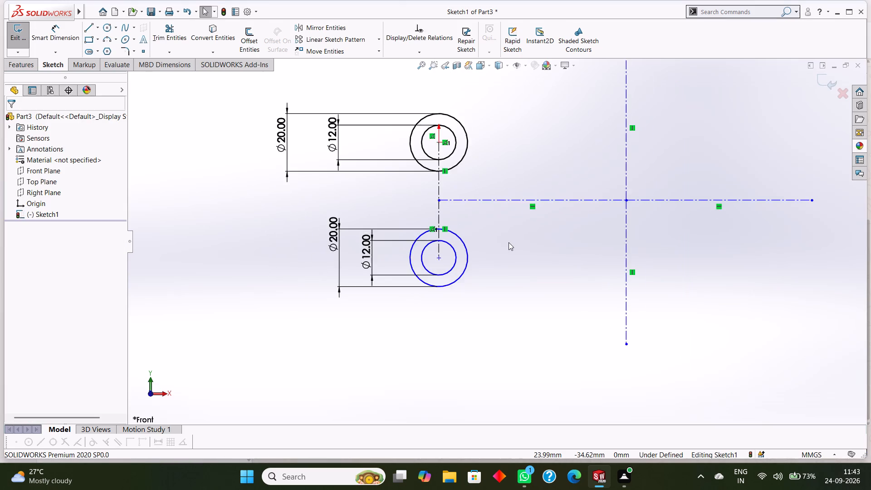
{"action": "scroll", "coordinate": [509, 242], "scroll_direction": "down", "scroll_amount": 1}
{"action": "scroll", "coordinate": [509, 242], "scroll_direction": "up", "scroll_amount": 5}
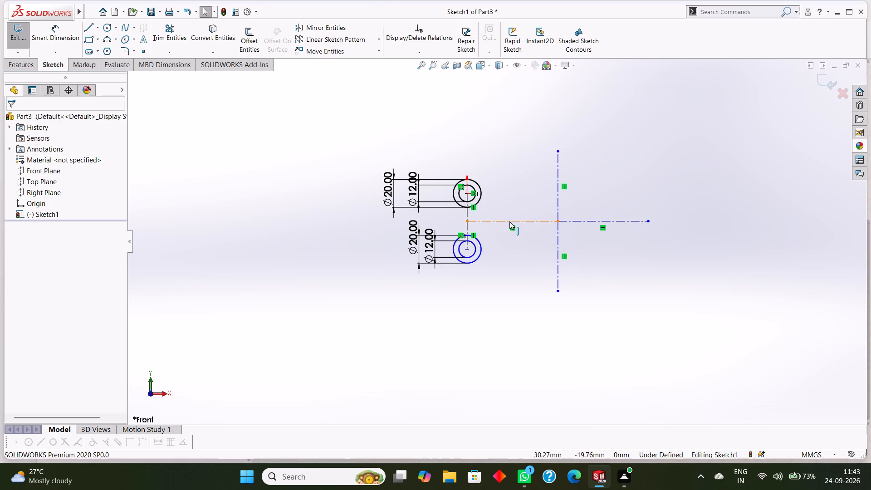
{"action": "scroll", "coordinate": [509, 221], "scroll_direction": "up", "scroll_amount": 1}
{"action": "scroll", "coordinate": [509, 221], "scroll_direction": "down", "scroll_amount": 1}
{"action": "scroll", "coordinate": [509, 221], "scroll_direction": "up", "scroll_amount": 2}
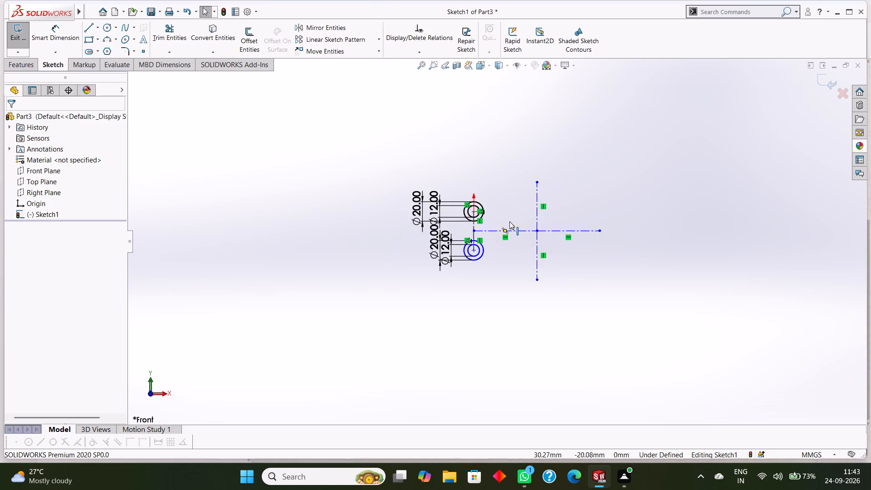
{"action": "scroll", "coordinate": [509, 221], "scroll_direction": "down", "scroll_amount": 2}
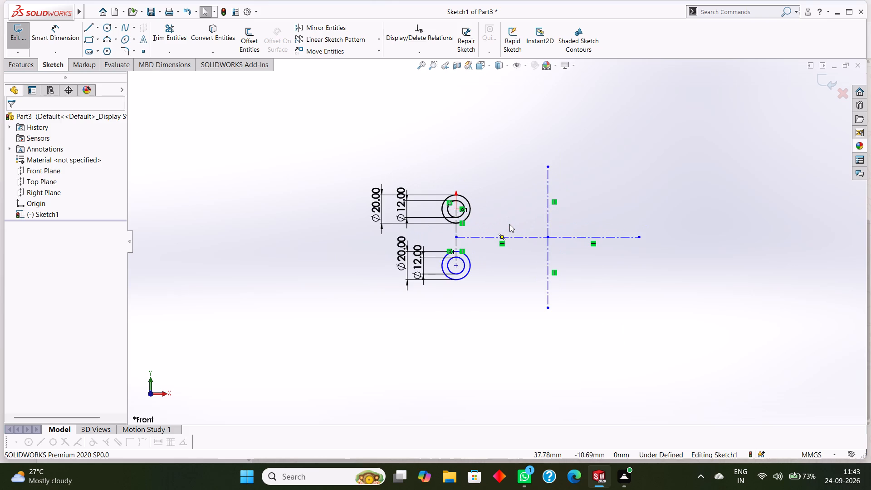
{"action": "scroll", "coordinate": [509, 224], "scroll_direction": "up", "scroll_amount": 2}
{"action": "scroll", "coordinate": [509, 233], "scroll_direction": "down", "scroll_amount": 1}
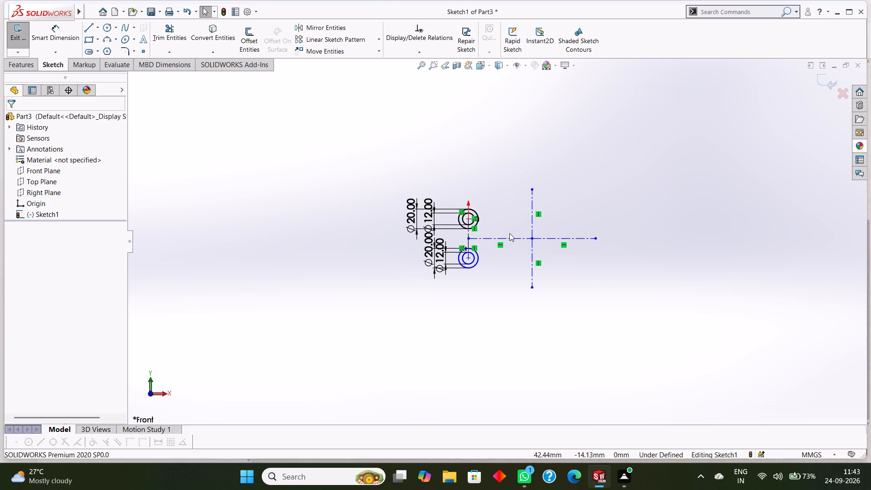
Draw a 25 mm solid horizontal line to the left from the bottom end of the long vertical centerline.
{"action": "left_click", "coordinate": [88, 29]}
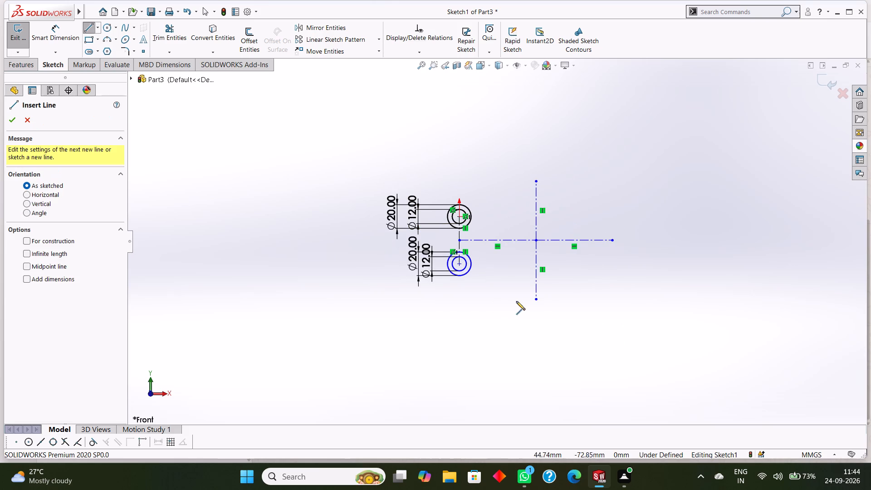
{"action": "left_click", "coordinate": [535, 299]}
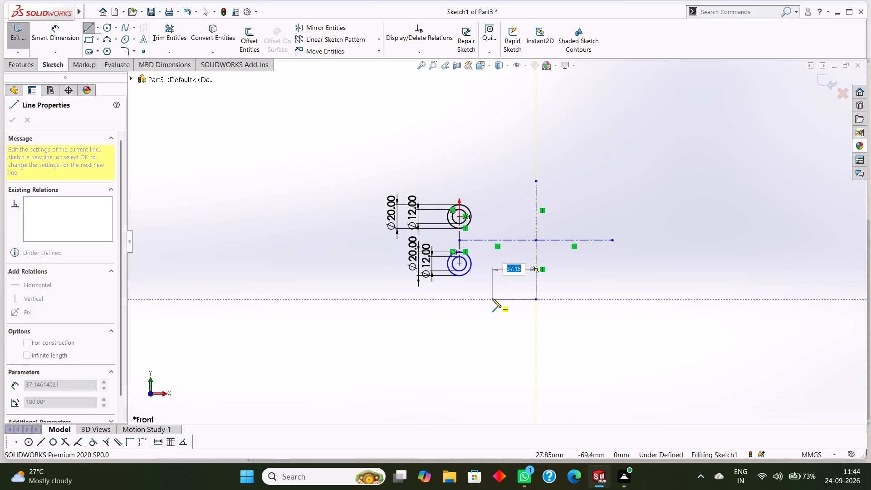
{"action": "type", "text": "25"}
{"action": "key", "text": "Return"}
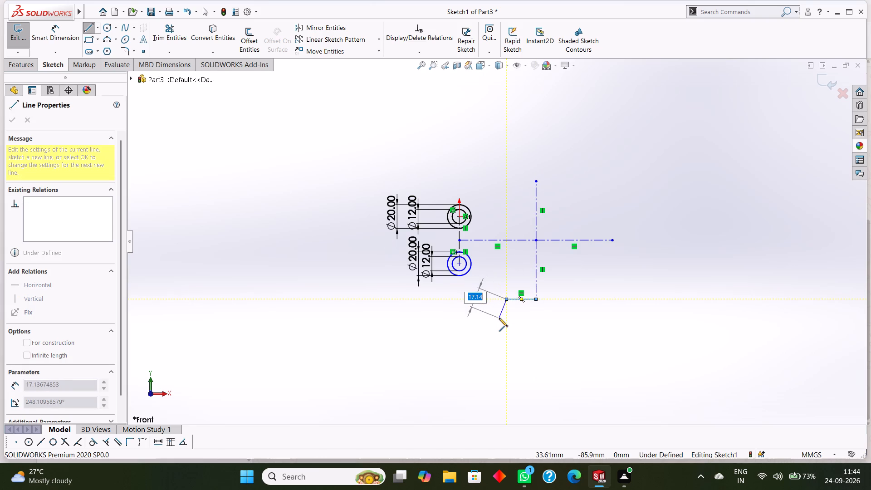
{"action": "right_click", "coordinate": [499, 330]}
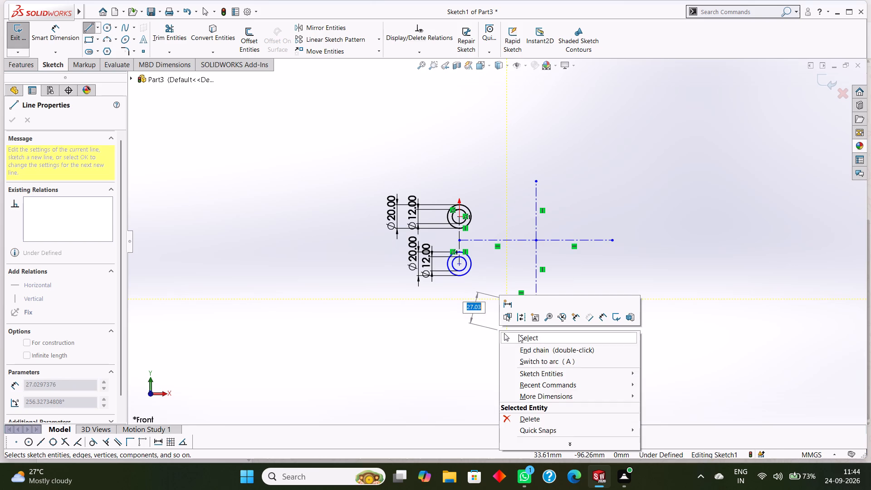
{"action": "left_click", "coordinate": [526, 337]}
Draw a 25 mm solid horizontal line to the right from the bottom end of the long vertical centerline.
{"action": "left_click", "coordinate": [83, 28]}
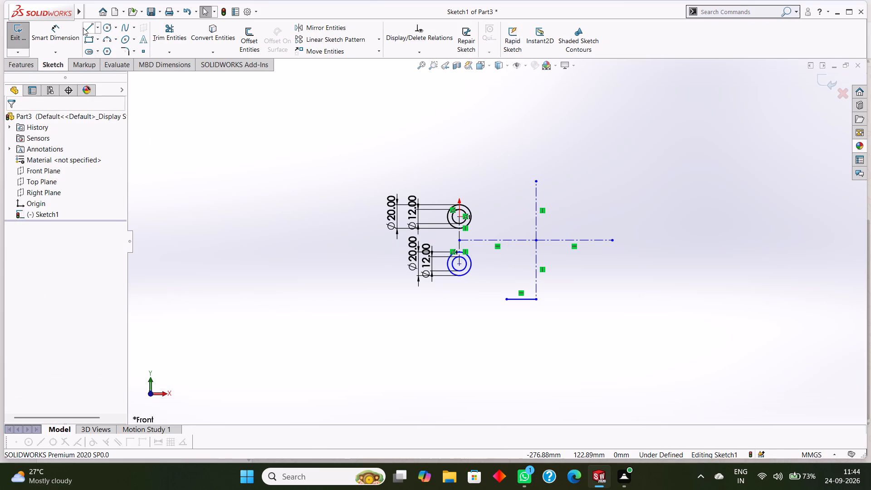
{"action": "left_click", "coordinate": [537, 300]}
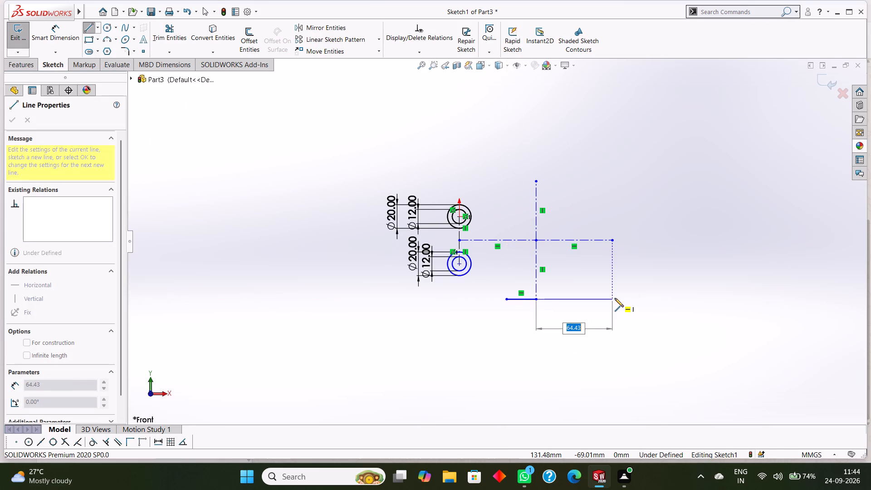
{"action": "type", "text": "25"}
{"action": "key", "text": "Return"}
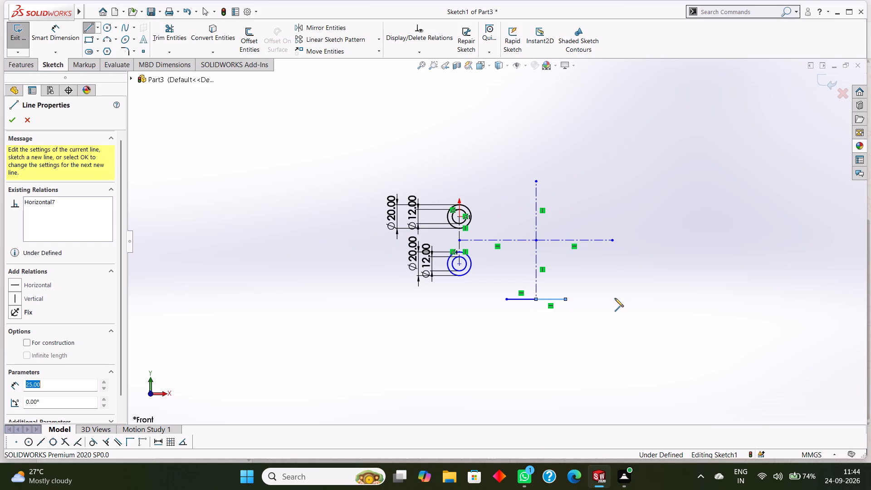
{"action": "right_click", "coordinate": [615, 298]}
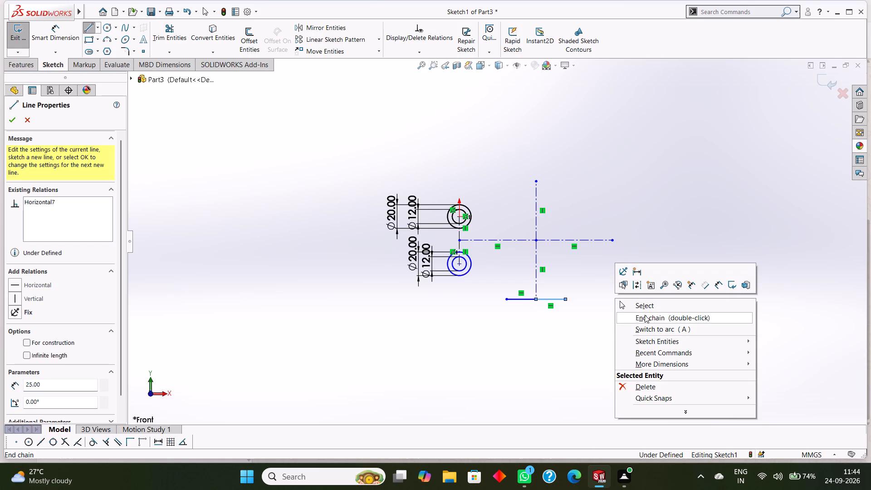
{"action": "left_click", "coordinate": [644, 309]}
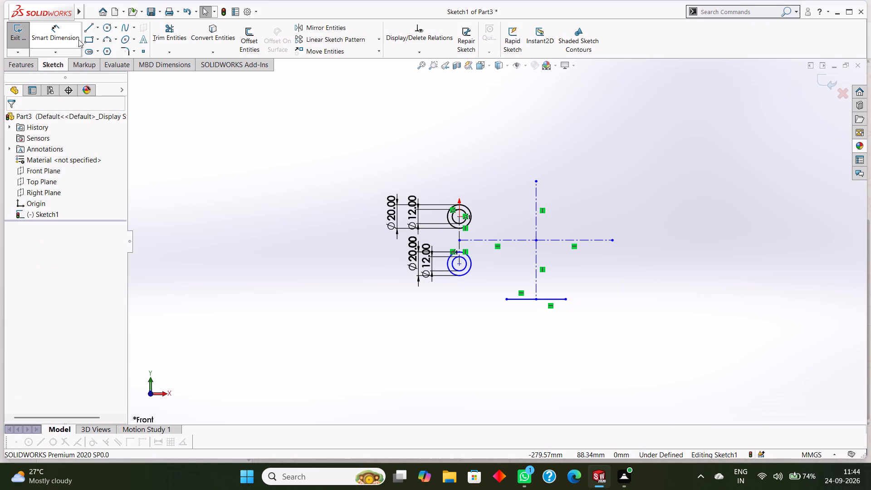
Dimension the vertical distance between the centers of the two left circle pairs as 40 mm.
{"action": "left_click", "coordinate": [65, 25]}
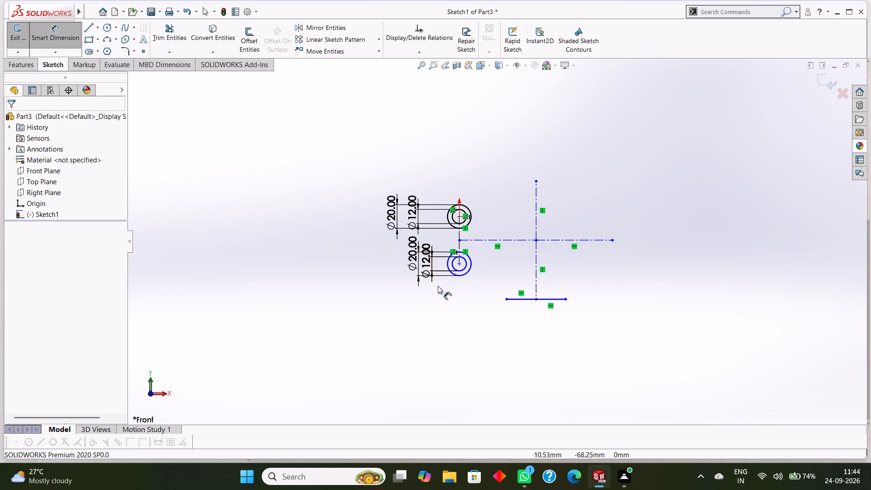
{"action": "scroll", "coordinate": [416, 209], "scroll_direction": "down", "scroll_amount": 3}
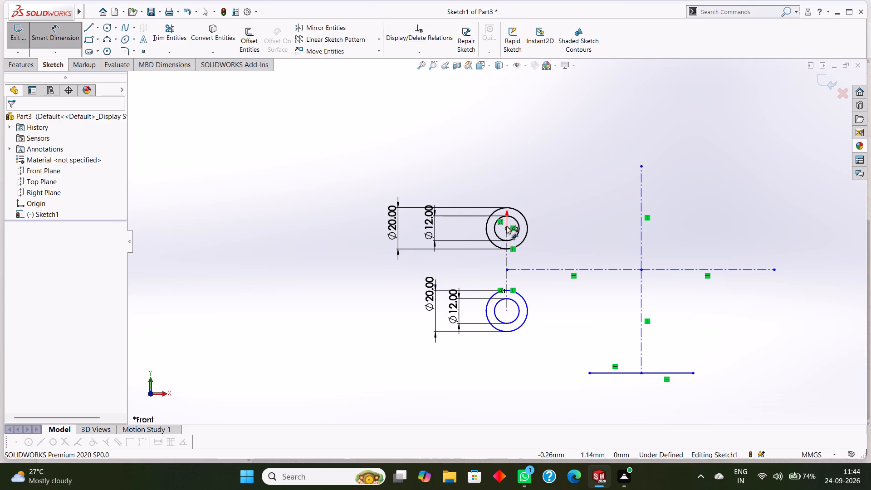
{"action": "left_click", "coordinate": [506, 226]}
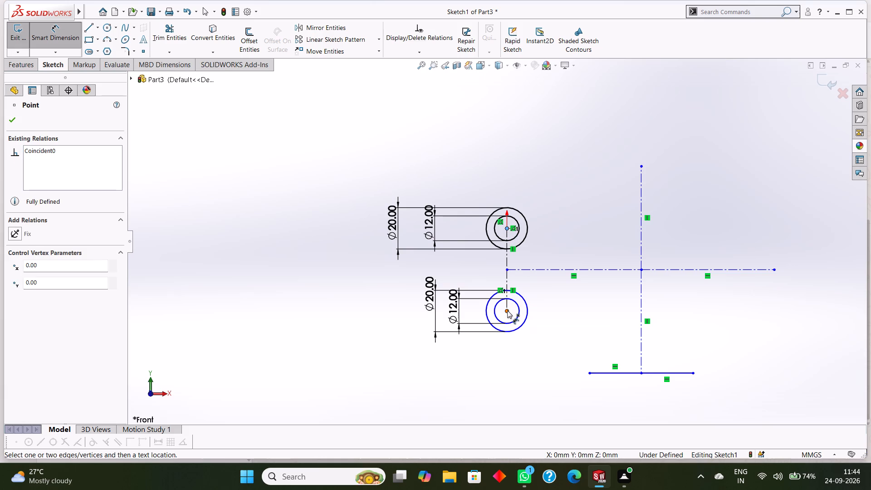
{"action": "left_click", "coordinate": [507, 310]}
{"action": "left_click", "coordinate": [367, 293]}
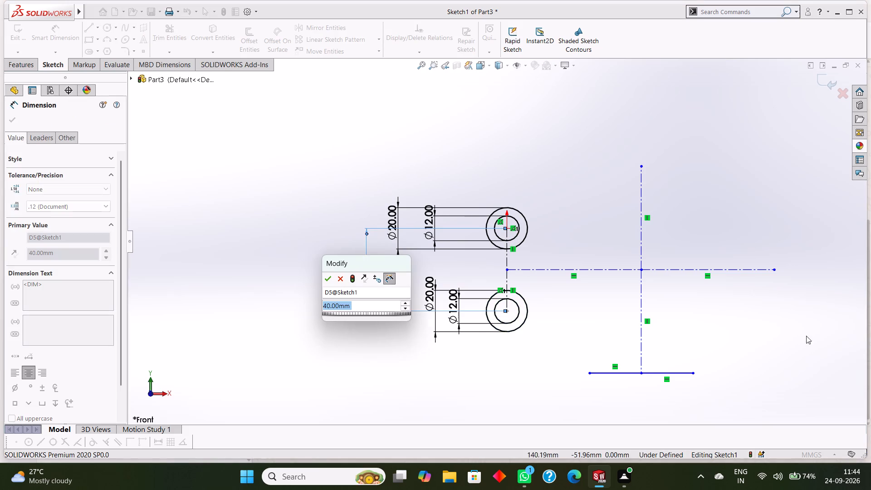
{"action": "left_click", "coordinate": [327, 279]}
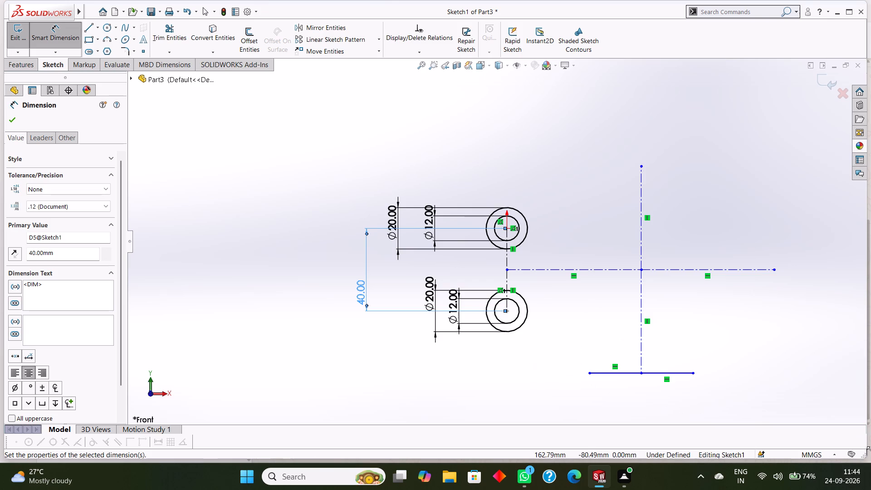
{"action": "left_click", "coordinate": [16, 122]}
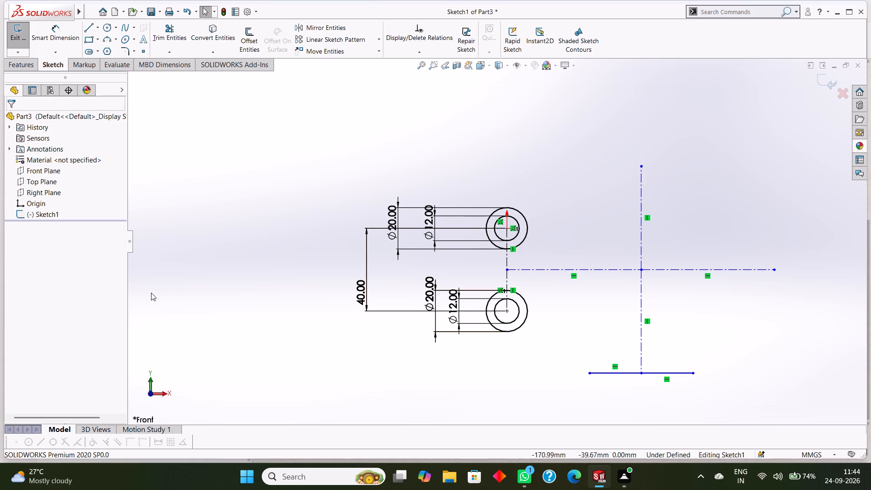
Draw a 40 mm horizontal line from the lower outer circle's bottom point, then a vertical line down to the bottom profile line's left end.
{"action": "left_click", "coordinate": [86, 27]}
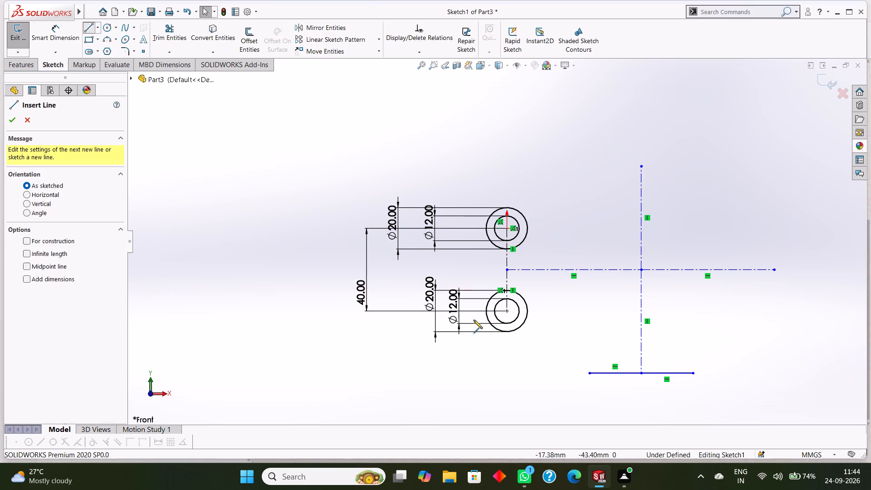
{"action": "left_click", "coordinate": [505, 332]}
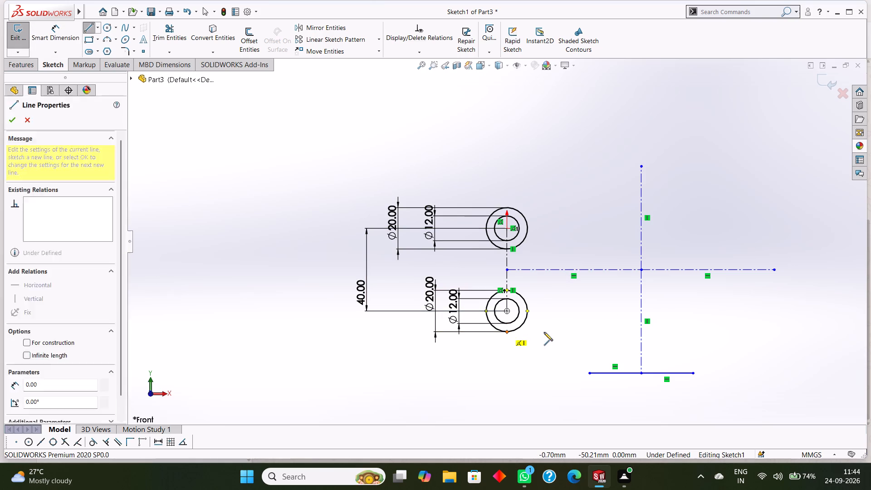
{"action": "left_click", "coordinate": [588, 332]}
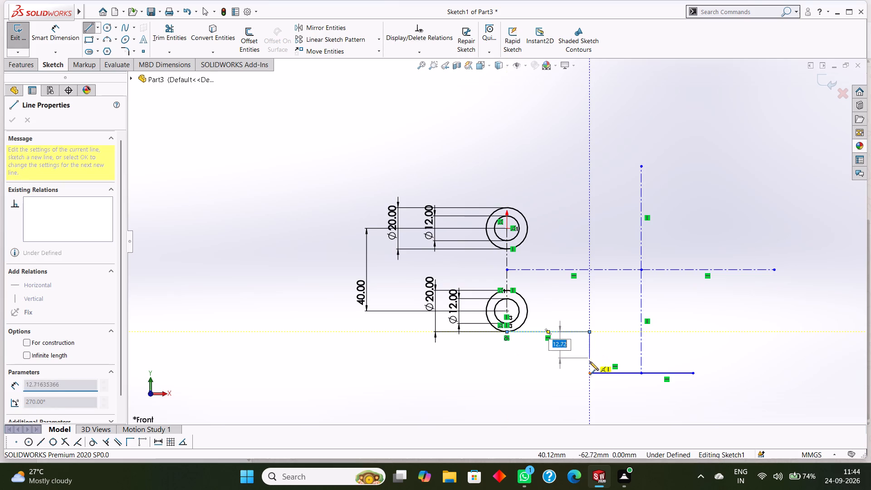
{"action": "left_click", "coordinate": [590, 373]}
{"action": "right_click", "coordinate": [523, 377]}
{"action": "left_click", "coordinate": [542, 384]}
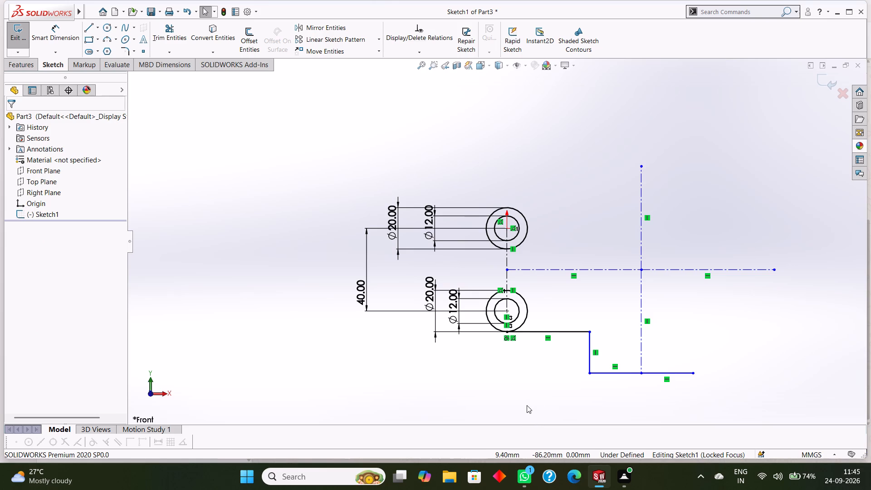
Draw two concentric circles at the right end of the horizontal centerline, with radii of 6 mm and about 10.6 mm.
{"action": "scroll", "coordinate": [558, 378], "scroll_direction": "down", "scroll_amount": 2}
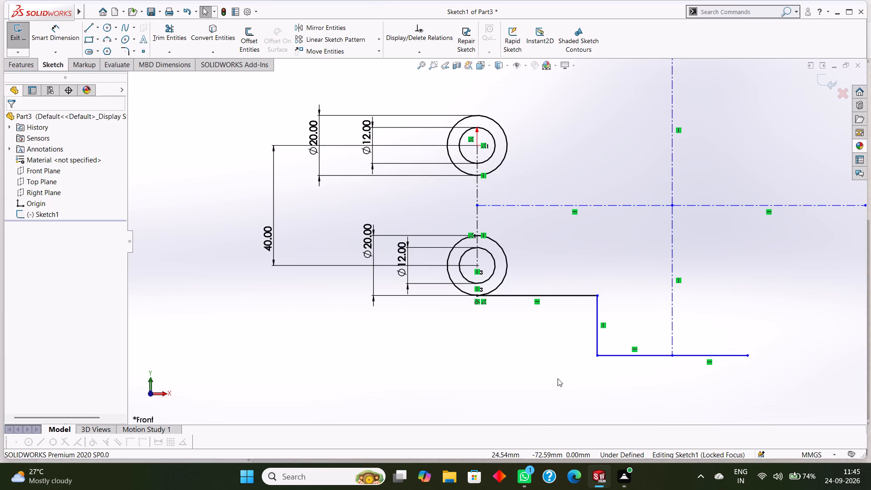
{"action": "scroll", "coordinate": [558, 378], "scroll_direction": "up", "scroll_amount": 4}
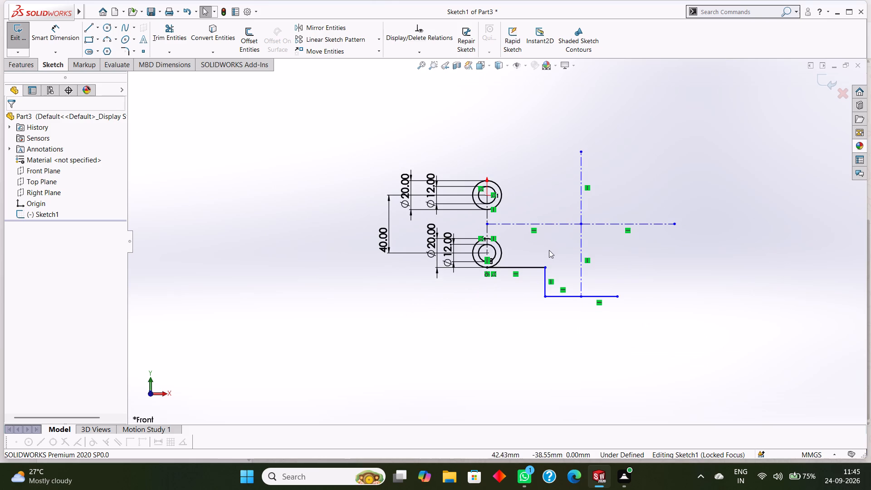
{"action": "scroll", "coordinate": [550, 248], "scroll_direction": "down", "scroll_amount": 3}
{"action": "scroll", "coordinate": [540, 254], "scroll_direction": "up", "scroll_amount": 3}
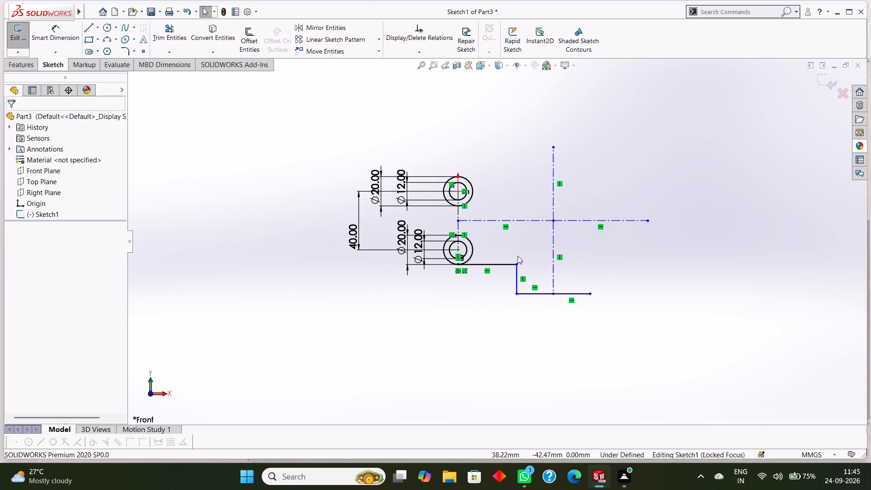
{"action": "scroll", "coordinate": [526, 248], "scroll_direction": "up", "scroll_amount": 1}
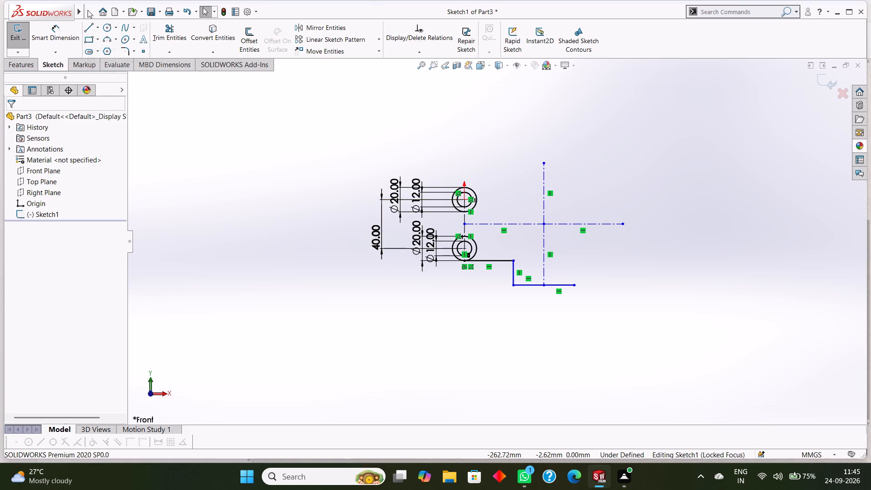
{"action": "left_click", "coordinate": [341, 123]}
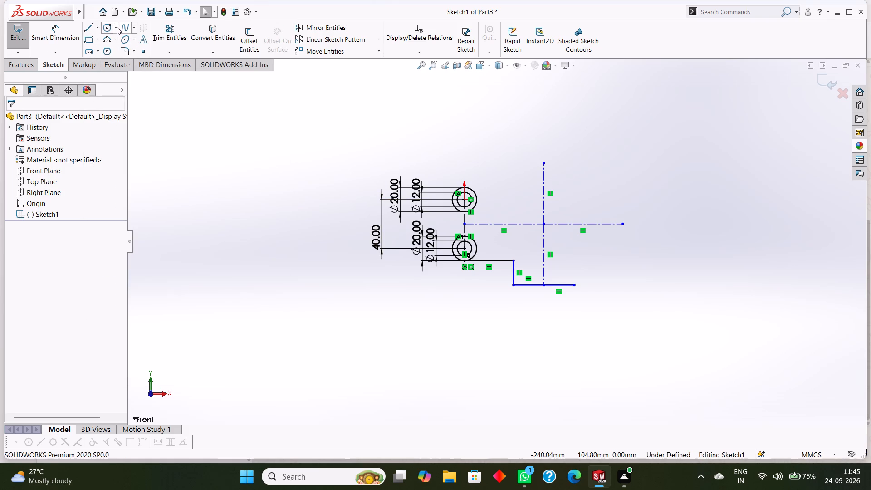
{"action": "left_click", "coordinate": [107, 29]}
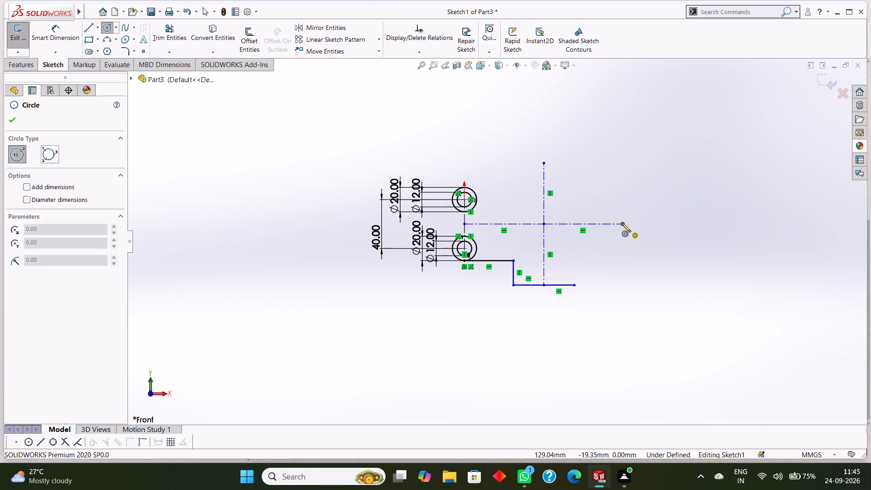
{"action": "left_click", "coordinate": [622, 223]}
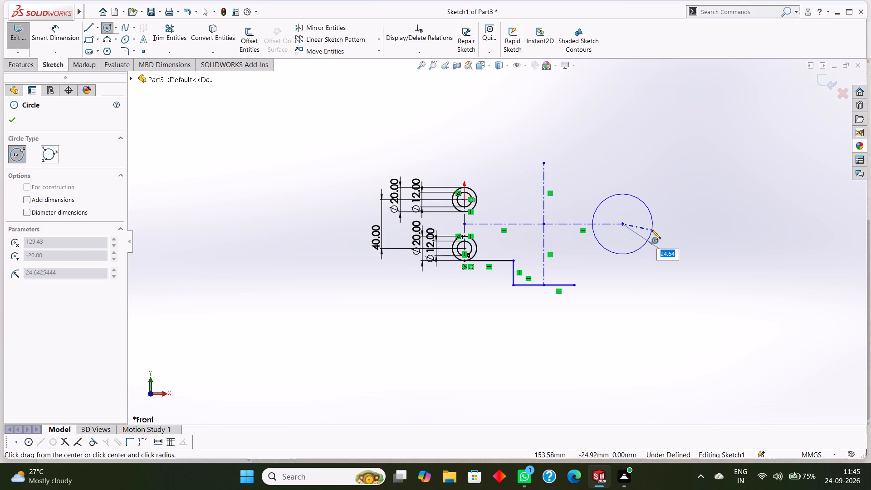
{"action": "key", "text": "6"}
{"action": "key", "text": "Return"}
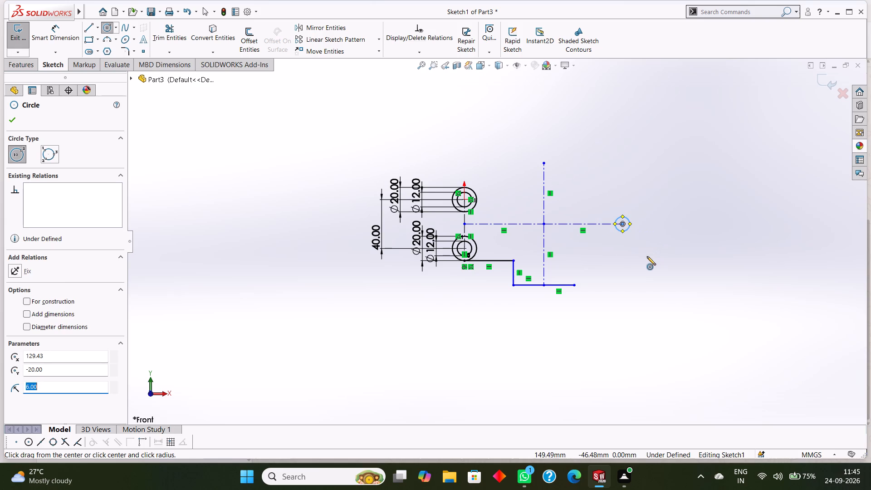
{"action": "scroll", "coordinate": [631, 228], "scroll_direction": "down", "scroll_amount": 2}
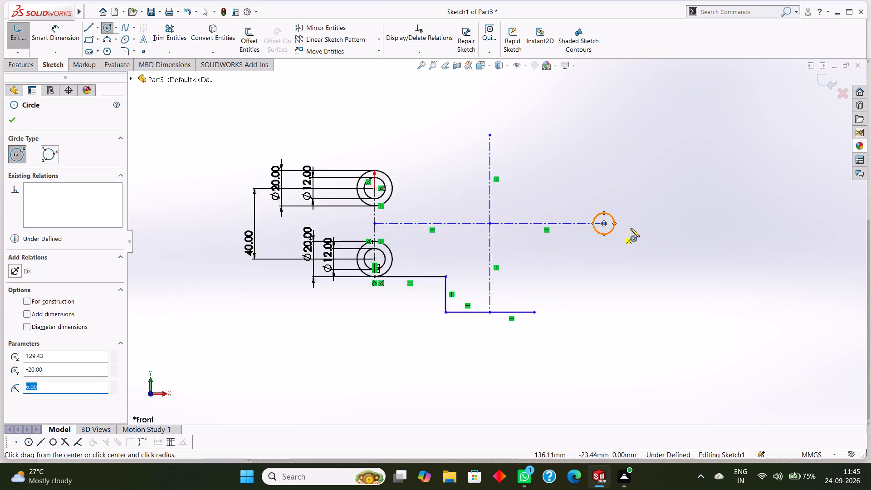
{"action": "scroll", "coordinate": [631, 228], "scroll_direction": "down", "scroll_amount": 3}
{"action": "left_click", "coordinate": [559, 223]}
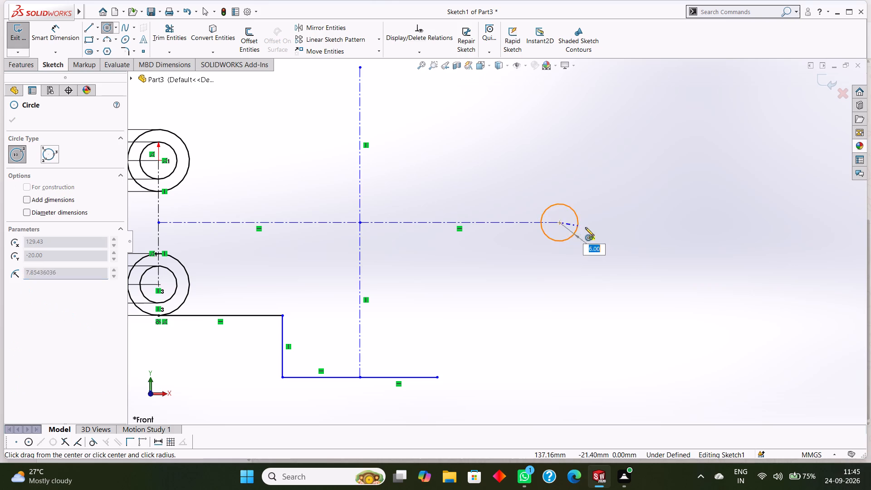
{"action": "left_click", "coordinate": [592, 230]}
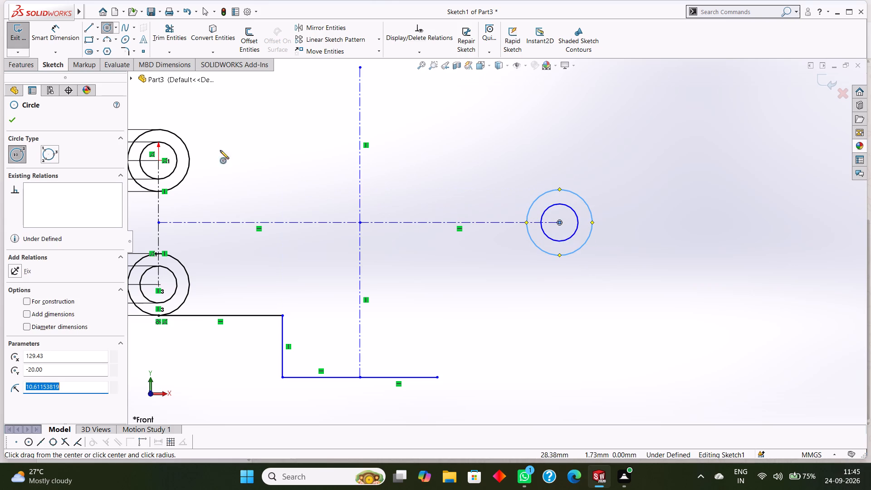
{"action": "left_click", "coordinate": [9, 124]}
Dimension the right circle pair with a 12 mm inner diameter and a 20 mm outer diameter.
{"action": "left_click", "coordinate": [55, 43]}
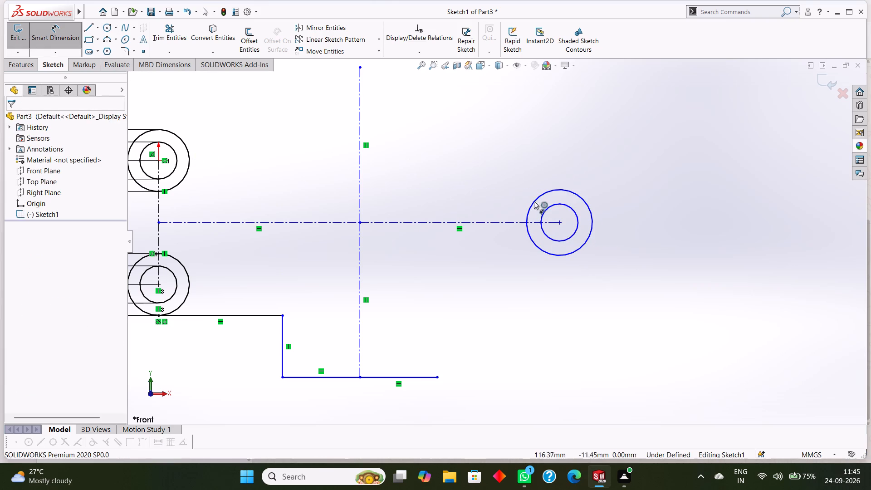
{"action": "left_click", "coordinate": [577, 222]}
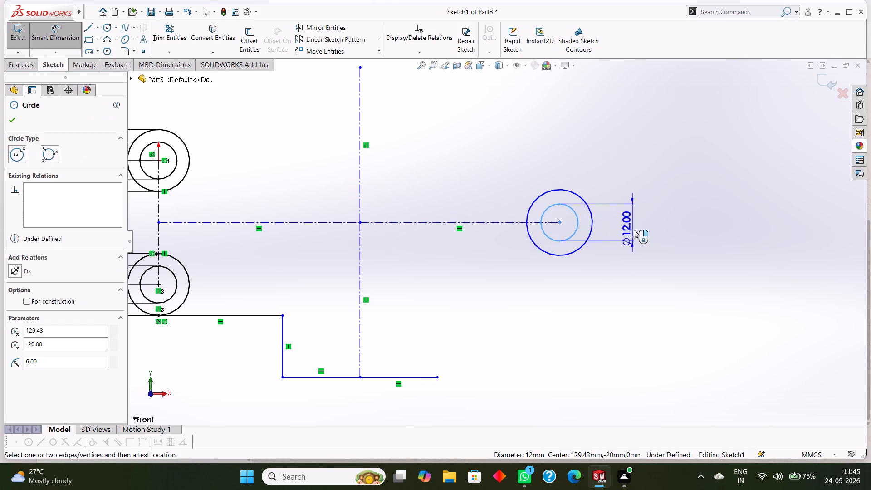
{"action": "left_click", "coordinate": [634, 230]}
{"action": "left_click", "coordinate": [597, 216]}
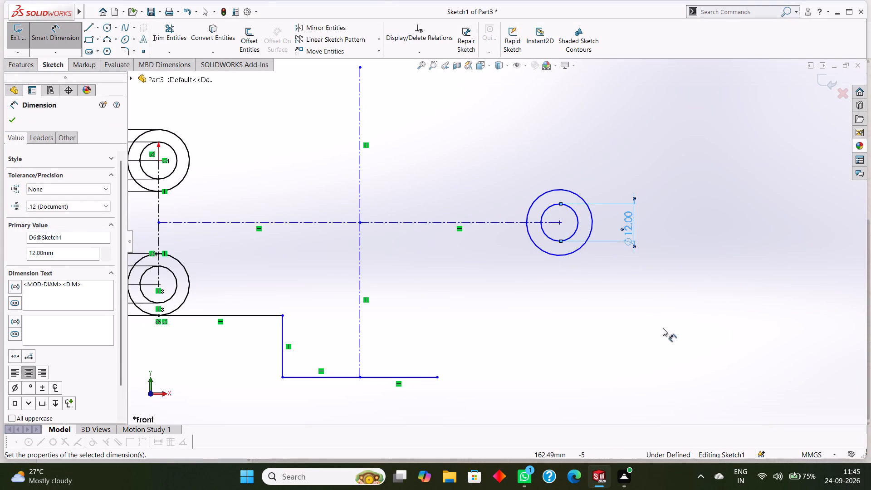
{"action": "left_click", "coordinate": [577, 192]}
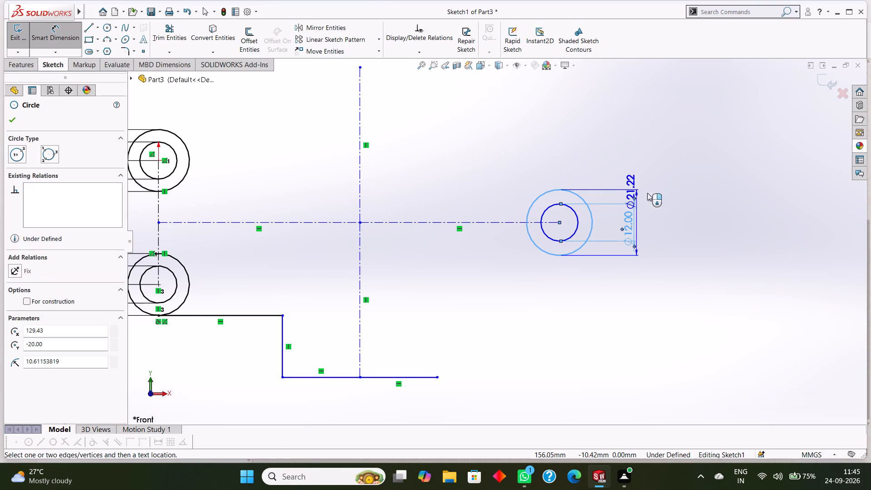
{"action": "left_click", "coordinate": [677, 220]}
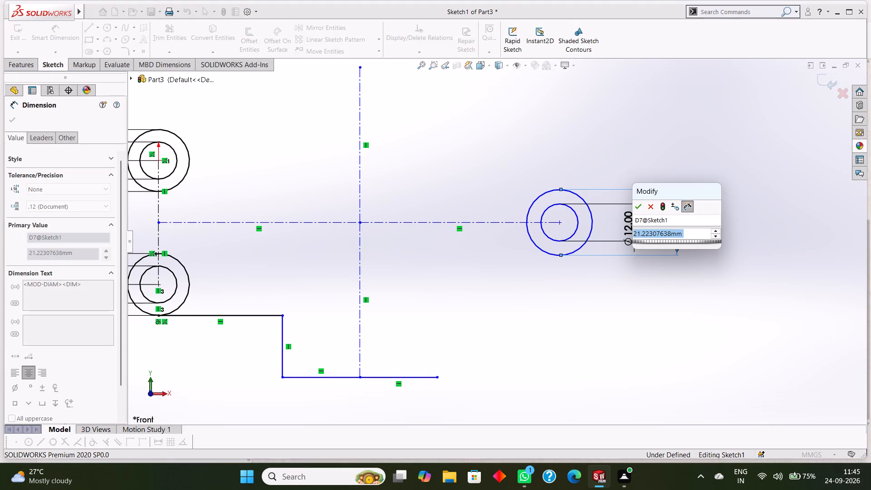
{"action": "type", "text": "20"}
{"action": "key", "text": "Return"}
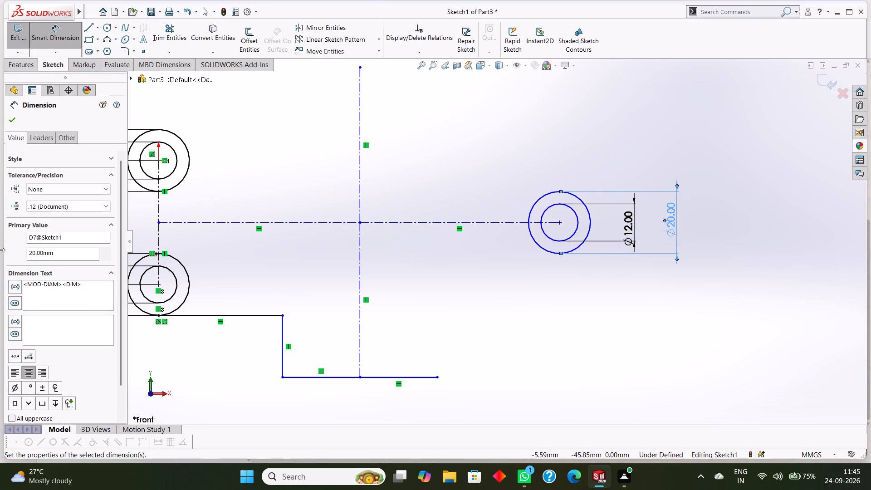
{"action": "left_click", "coordinate": [13, 120]}
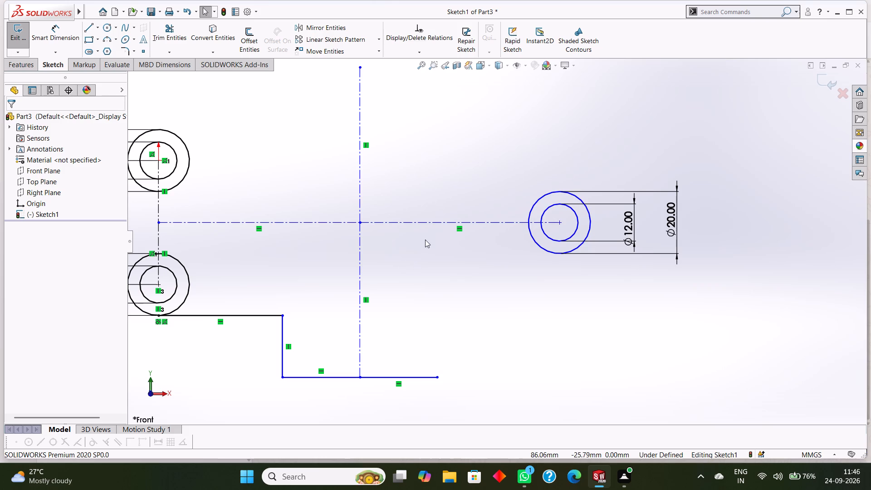
Draw a horizontal line about 39 mm leftward from the right outer circle's bottom point, then a 40 mm vertical line down to the bottom profile line's right end.
{"action": "scroll", "coordinate": [533, 294], "scroll_direction": "up", "scroll_amount": 3}
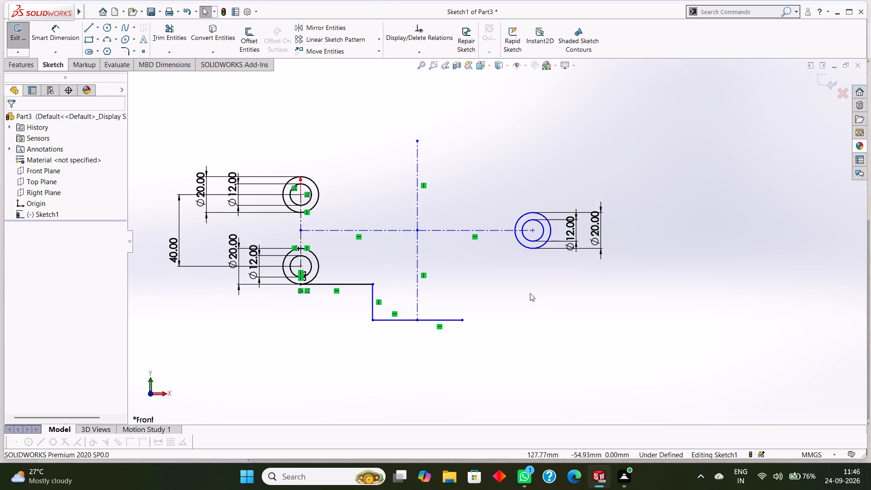
{"action": "scroll", "coordinate": [530, 293], "scroll_direction": "up", "scroll_amount": 1}
{"action": "scroll", "coordinate": [489, 256], "scroll_direction": "down", "scroll_amount": 1}
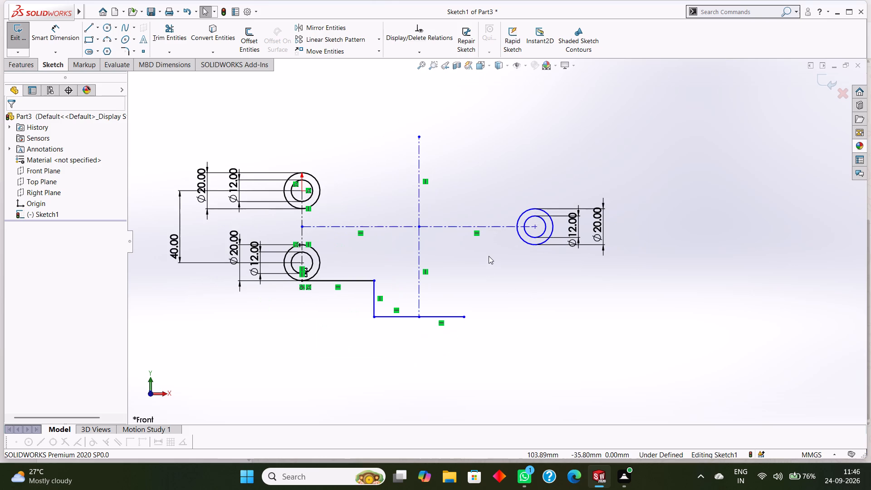
{"action": "scroll", "coordinate": [490, 236], "scroll_direction": "up", "scroll_amount": 1}
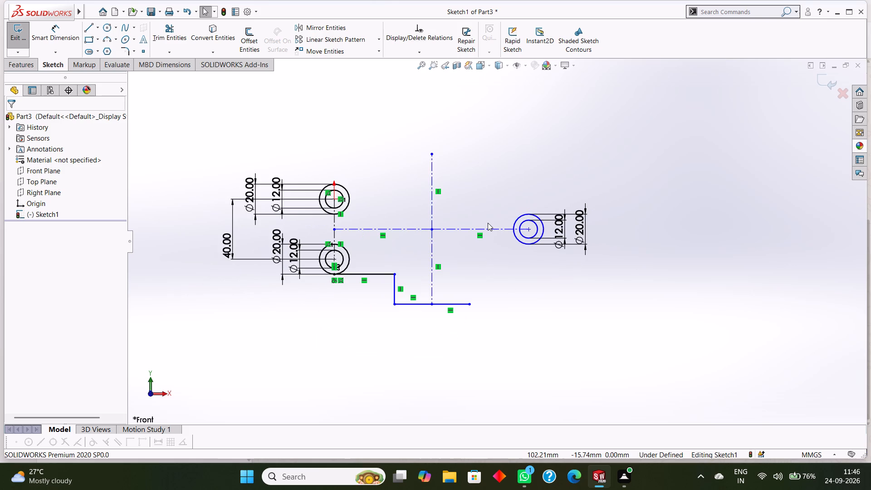
{"action": "scroll", "coordinate": [488, 223], "scroll_direction": "down", "scroll_amount": 1}
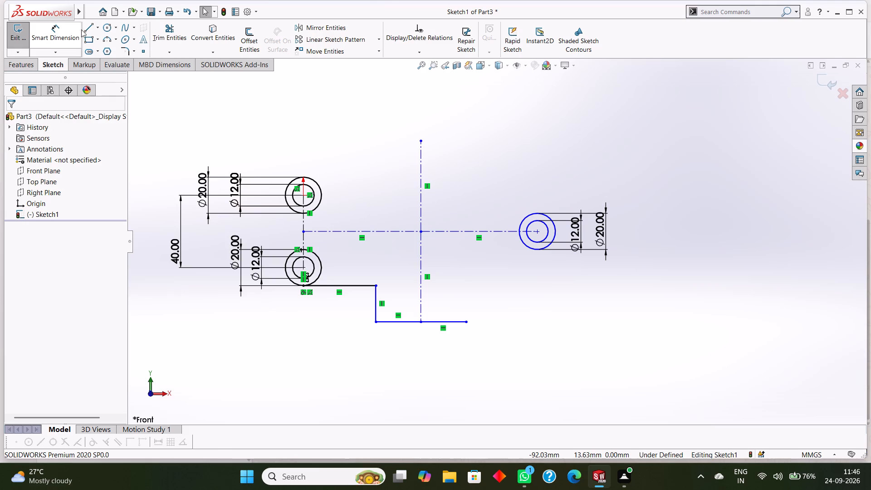
{"action": "left_click", "coordinate": [89, 28]}
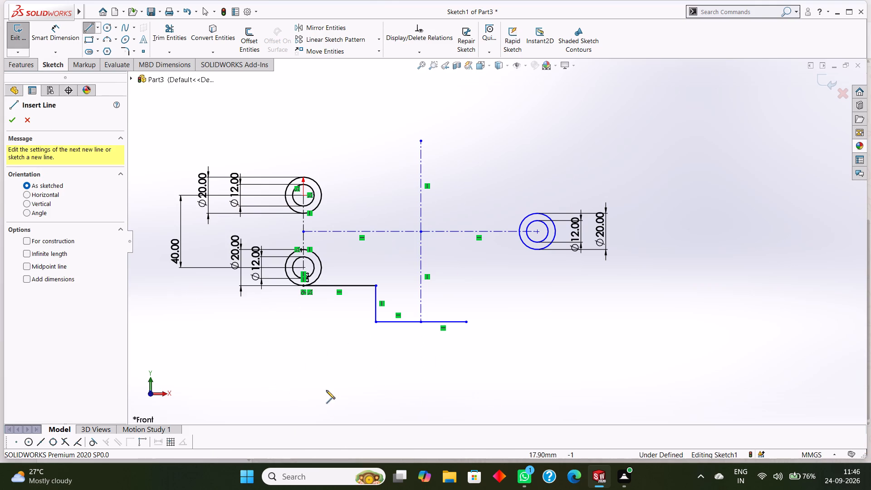
{"action": "left_click", "coordinate": [537, 250]}
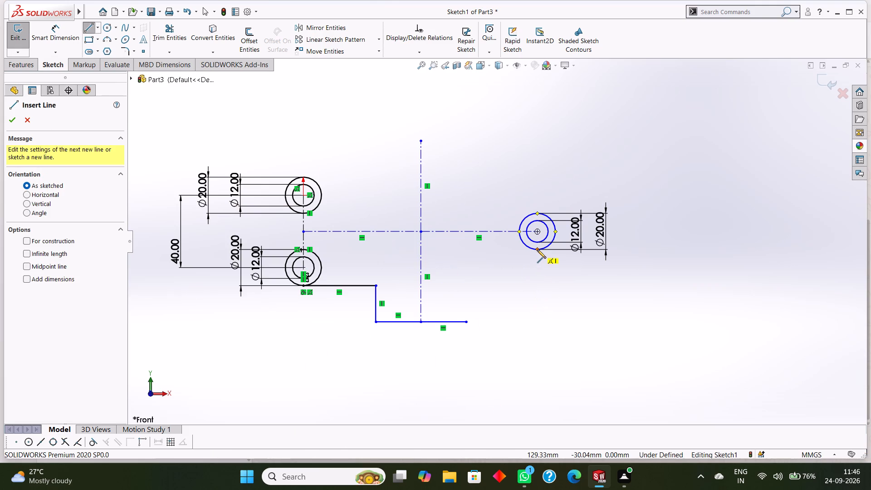
{"action": "left_click", "coordinate": [466, 250]}
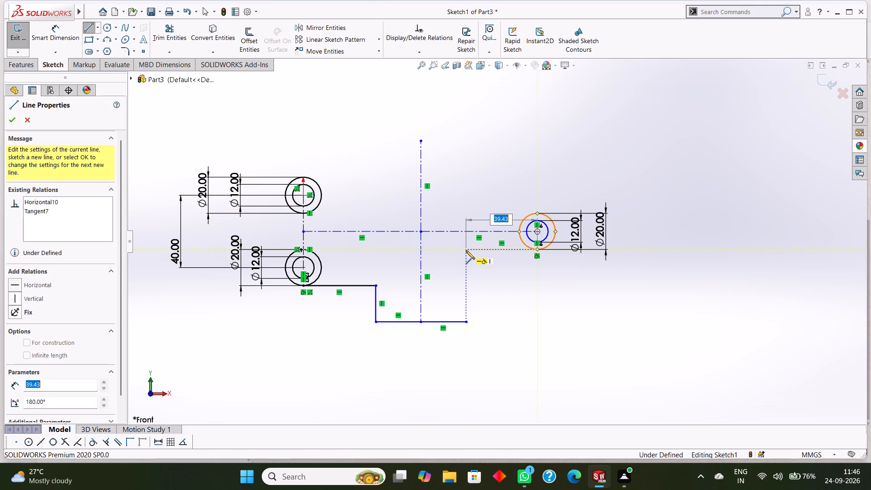
{"action": "left_click", "coordinate": [466, 321]}
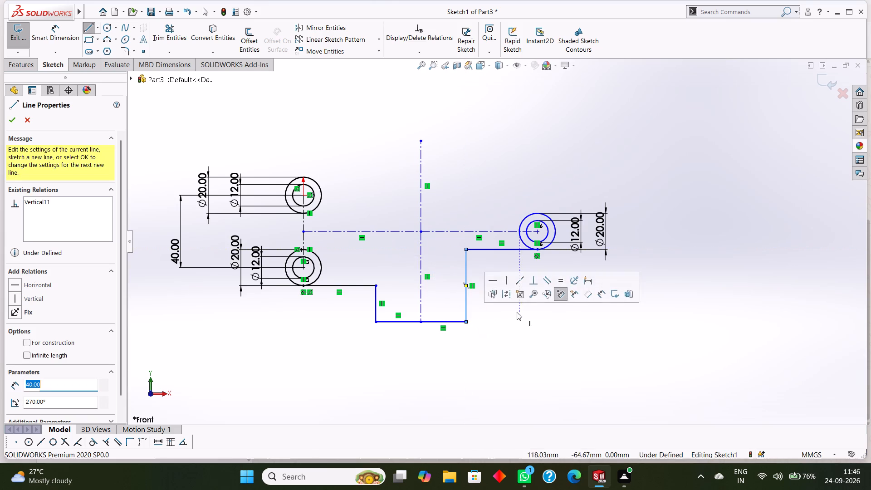
{"action": "right_click", "coordinate": [535, 345]}
{"action": "left_click", "coordinate": [568, 351]}
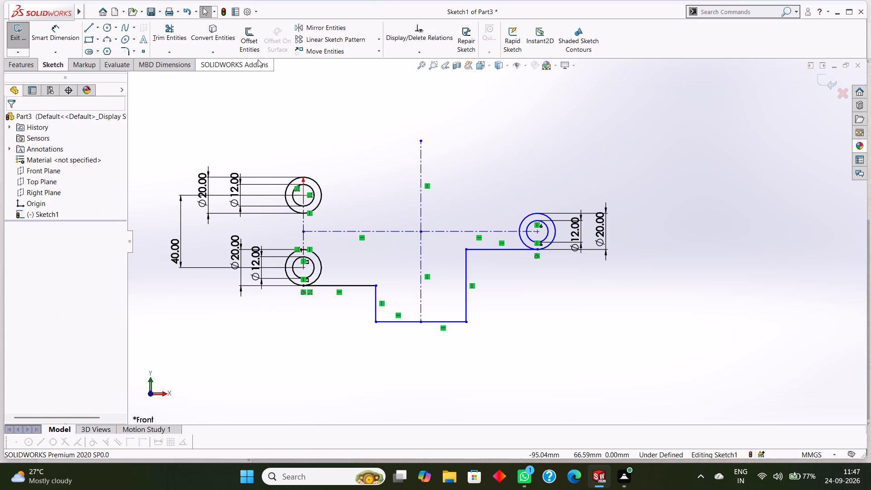
Apply 10 mm sketch fillets to the two upper corners where the left and right horizontal profile lines meet the vertical lines.
{"action": "left_click", "coordinate": [33, 63]}
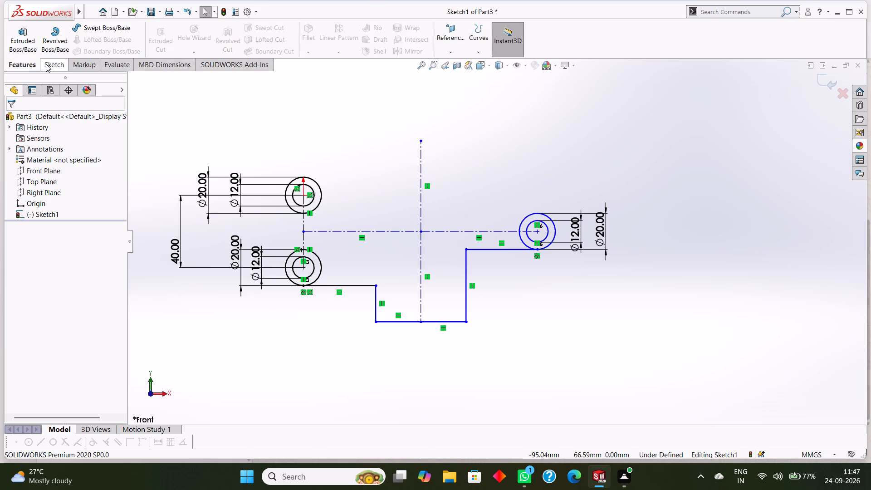
{"action": "left_click", "coordinate": [46, 64]}
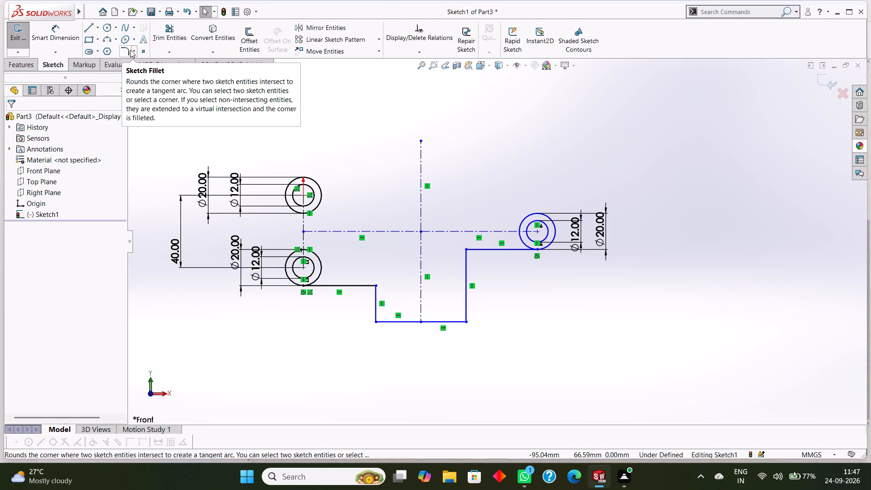
{"action": "left_click", "coordinate": [132, 52]}
{"action": "left_click", "coordinate": [141, 61]}
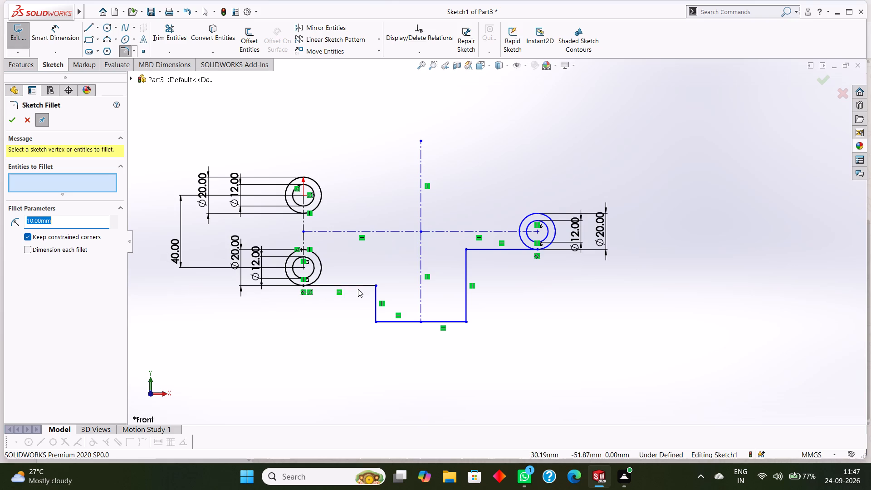
{"action": "left_click", "coordinate": [359, 287]}
{"action": "left_click", "coordinate": [374, 299]}
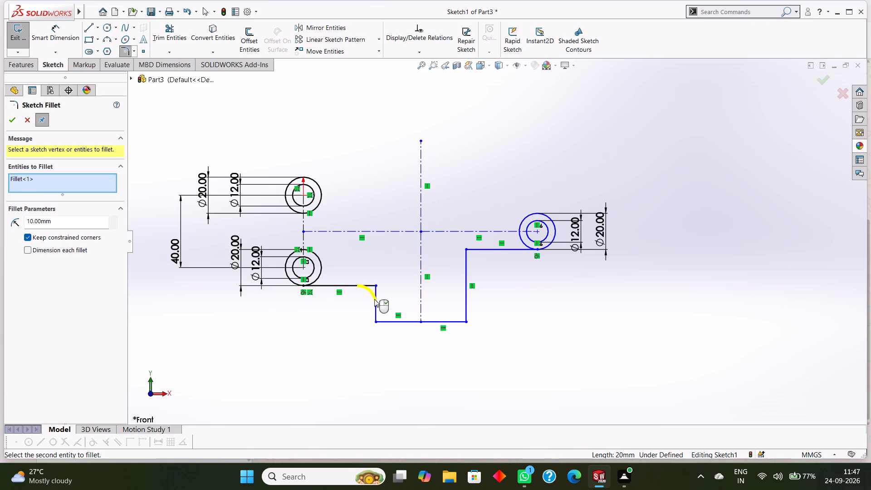
{"action": "left_click", "coordinate": [10, 117]}
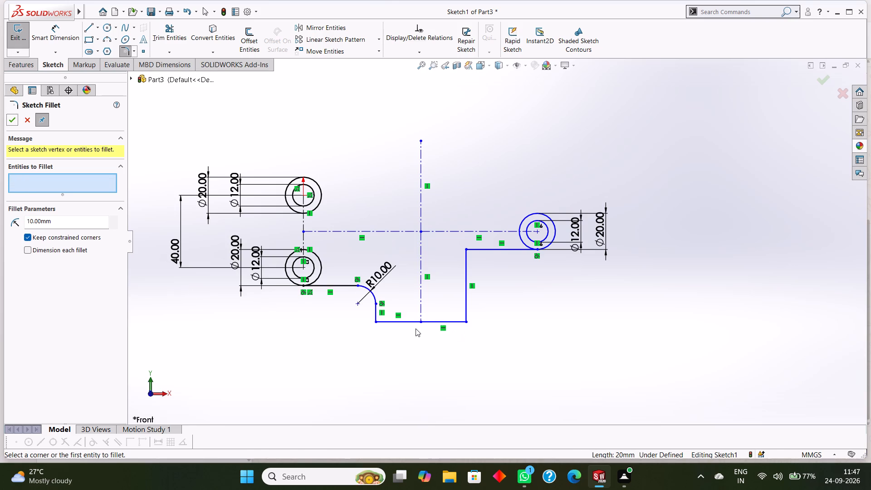
{"action": "left_click", "coordinate": [465, 260]}
{"action": "left_click", "coordinate": [482, 251]}
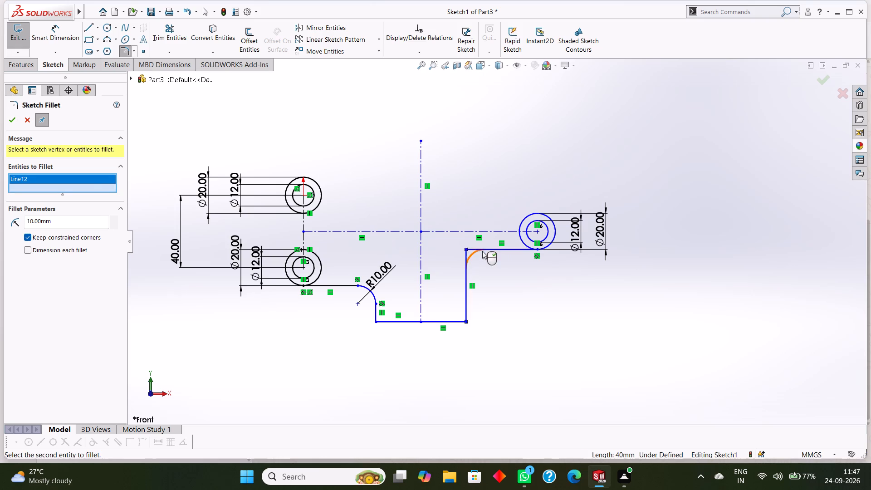
{"action": "left_click", "coordinate": [15, 120]}
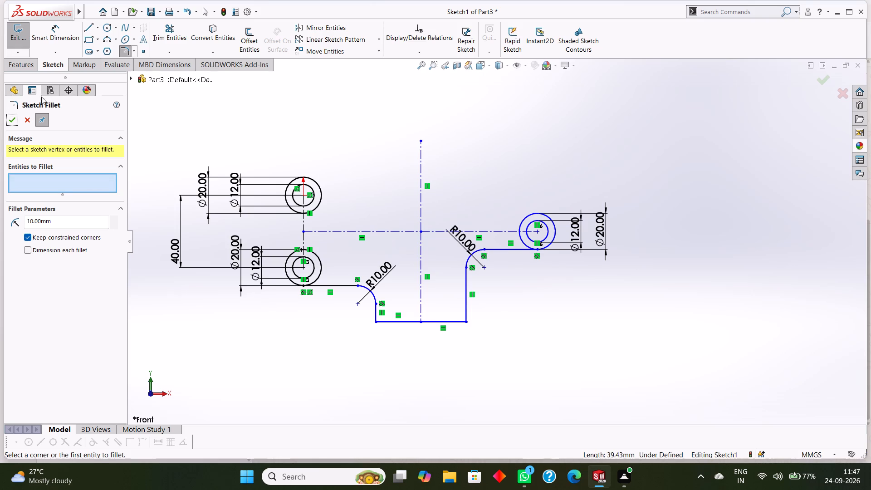
Apply a 20 mm sketch fillet to the profile's lower right corner and finish the Sketch Fillet command.
{"action": "left_click_drag", "start_coordinate": [66, 217], "coordinate": [20, 208]}
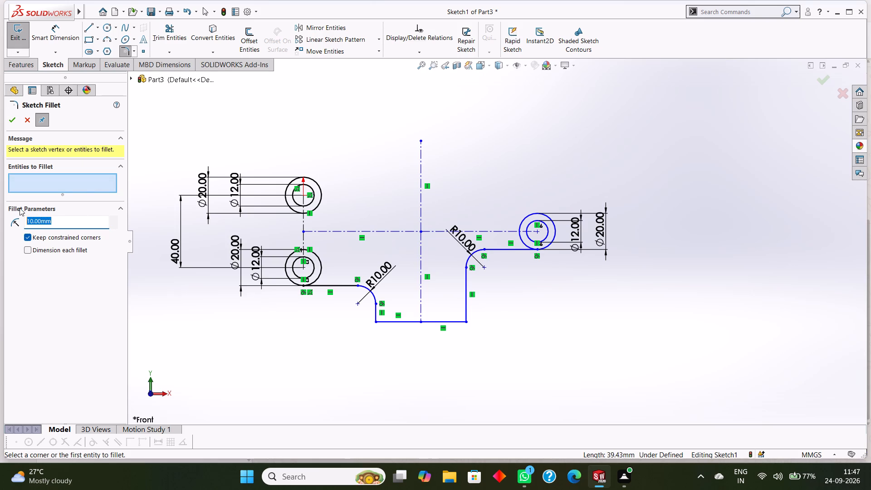
{"action": "type", "text": "20"}
{"action": "key", "text": "Return"}
{"action": "left_click", "coordinate": [453, 322]}
{"action": "left_click", "coordinate": [467, 301]}
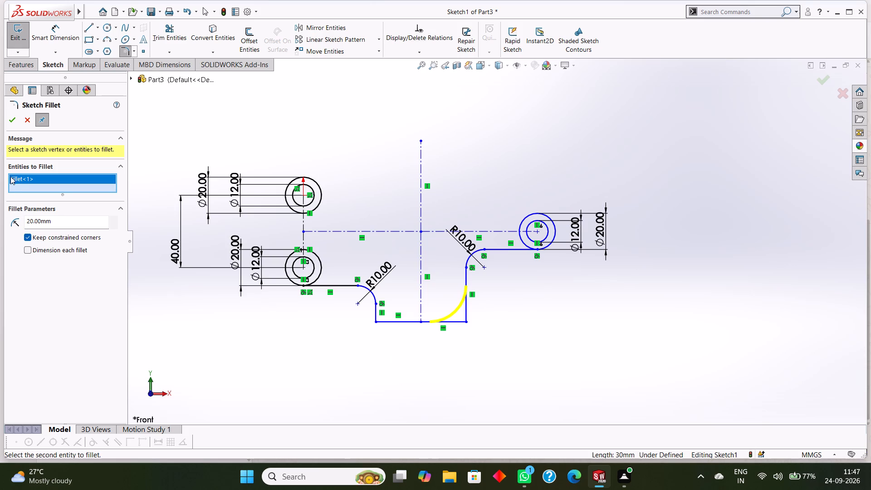
{"action": "left_click", "coordinate": [16, 120]}
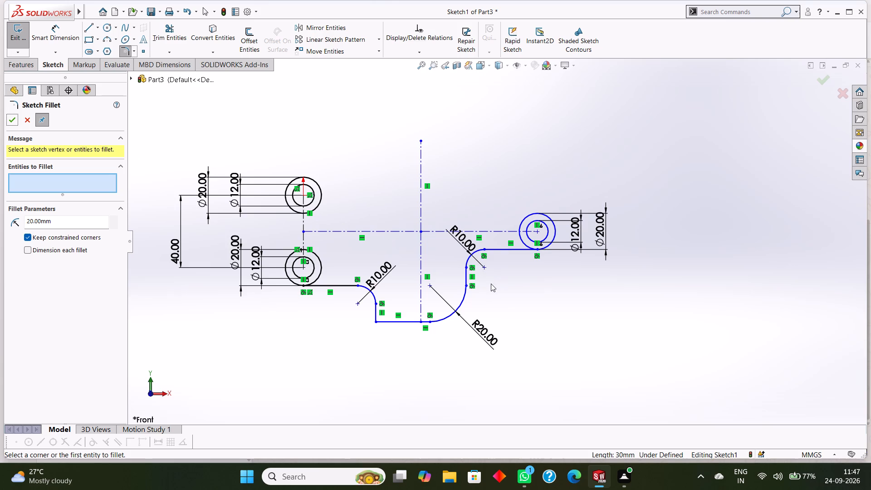
{"action": "scroll", "coordinate": [490, 284], "scroll_direction": "down", "scroll_amount": 1}
{"action": "scroll", "coordinate": [490, 284], "scroll_direction": "up", "scroll_amount": 1}
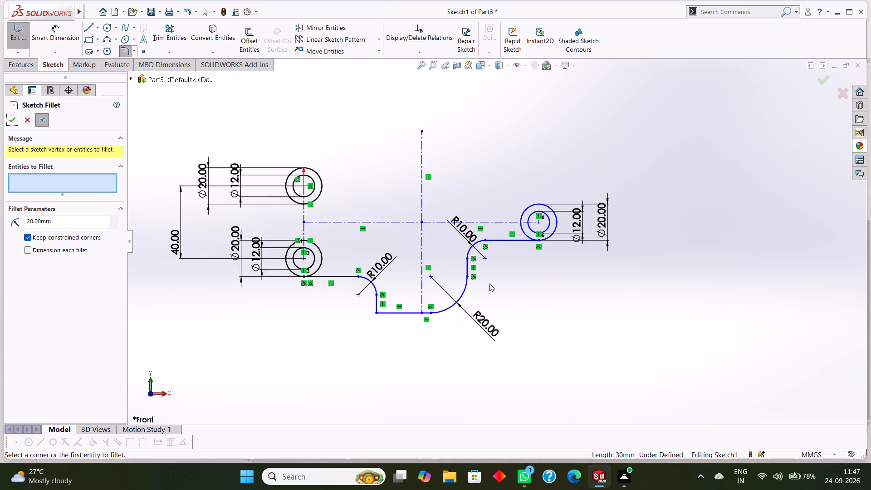
{"action": "scroll", "coordinate": [489, 283], "scroll_direction": "up", "scroll_amount": 1}
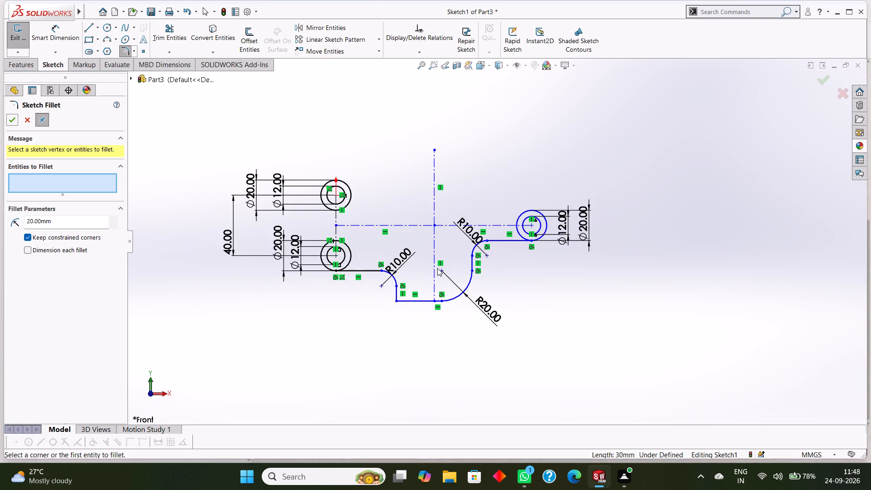
{"action": "scroll", "coordinate": [385, 279], "scroll_direction": "down", "scroll_amount": 5}
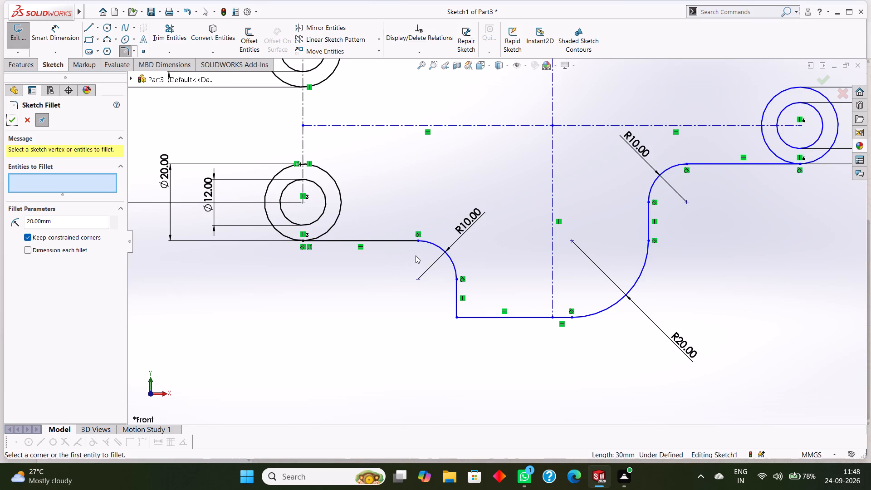
{"action": "scroll", "coordinate": [416, 255], "scroll_direction": "up", "scroll_amount": 3}
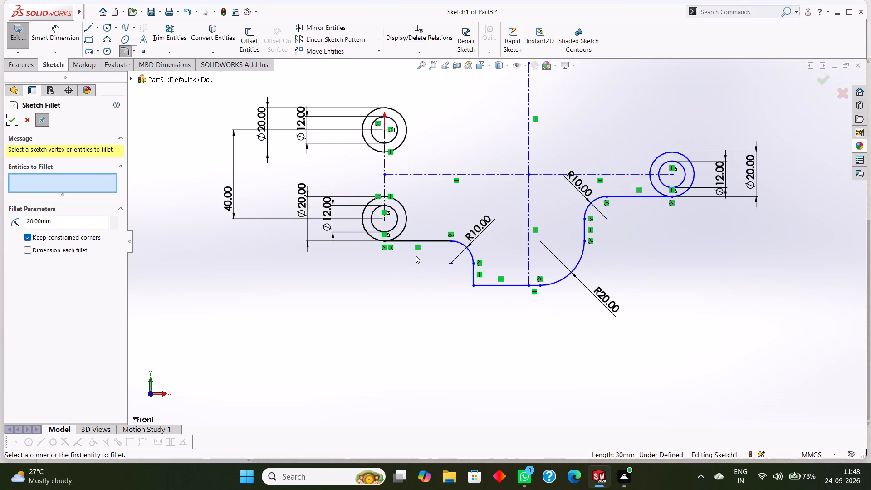
{"action": "scroll", "coordinate": [416, 255], "scroll_direction": "up", "scroll_amount": 2}
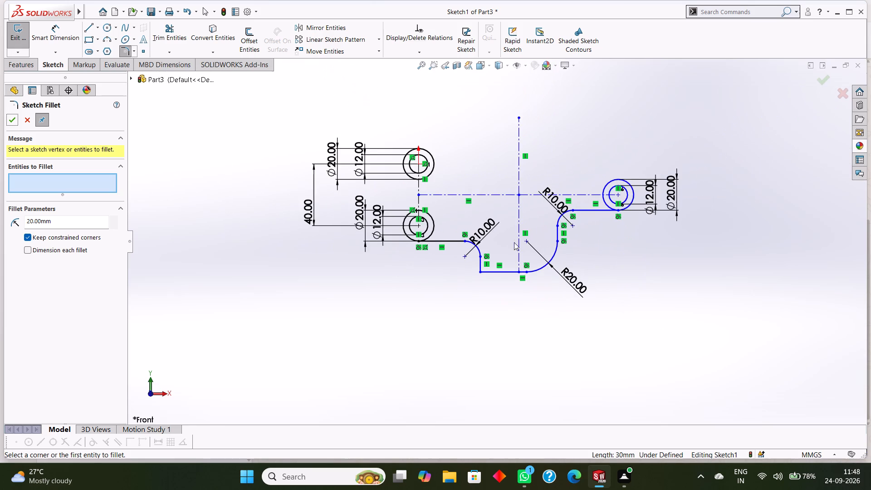
{"action": "scroll", "coordinate": [517, 241], "scroll_direction": "up", "scroll_amount": 1}
{"action": "scroll", "coordinate": [610, 199], "scroll_direction": "down", "scroll_amount": 4}
{"action": "scroll", "coordinate": [501, 227], "scroll_direction": "up", "scroll_amount": 4}
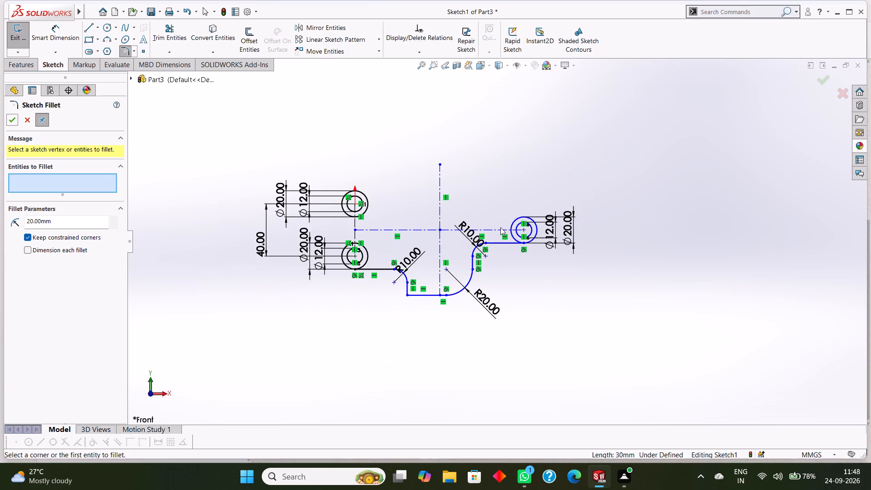
{"action": "left_click", "coordinate": [13, 120]}
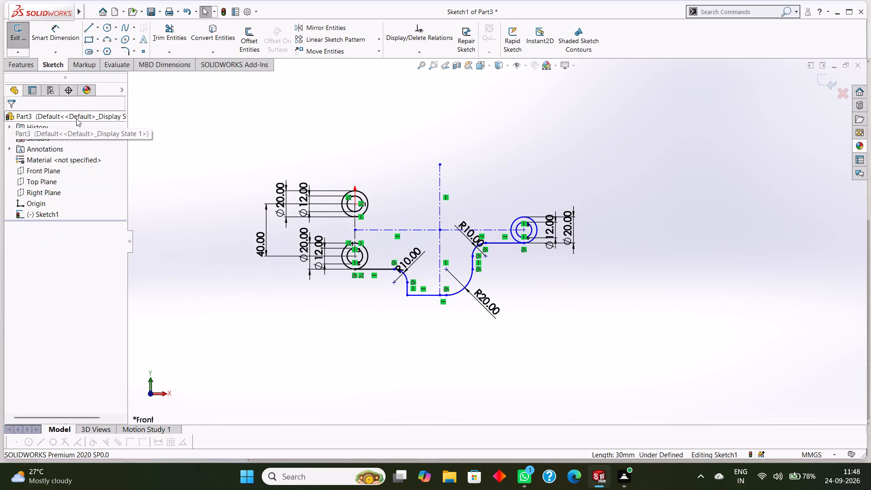
Draw a centerline rightward along the horizontal centerline, starting from its left end and entering a length of 30 mm.
{"action": "scroll", "coordinate": [391, 201], "scroll_direction": "down", "scroll_amount": 2}
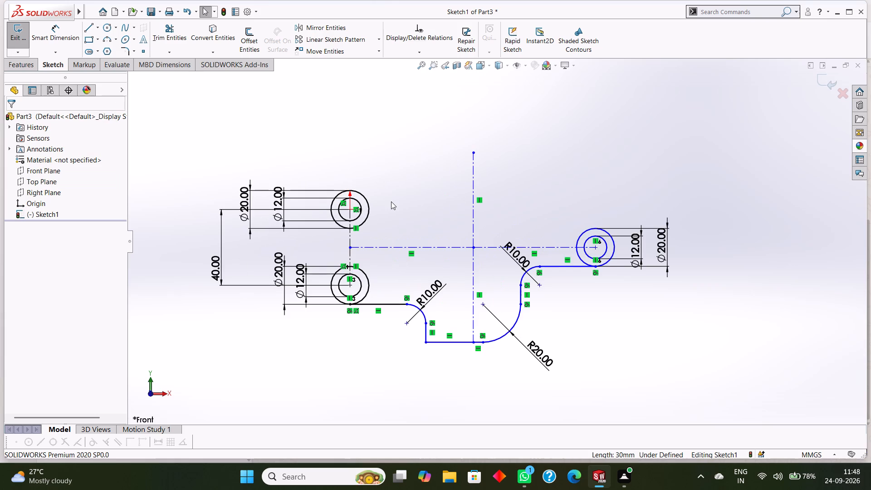
{"action": "scroll", "coordinate": [391, 201], "scroll_direction": "up", "scroll_amount": 2}
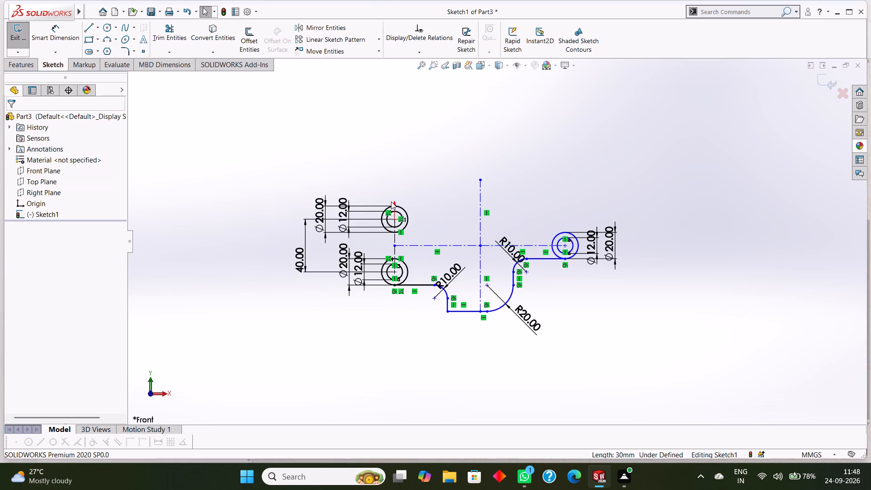
{"action": "scroll", "coordinate": [391, 201], "scroll_direction": "down", "scroll_amount": 1}
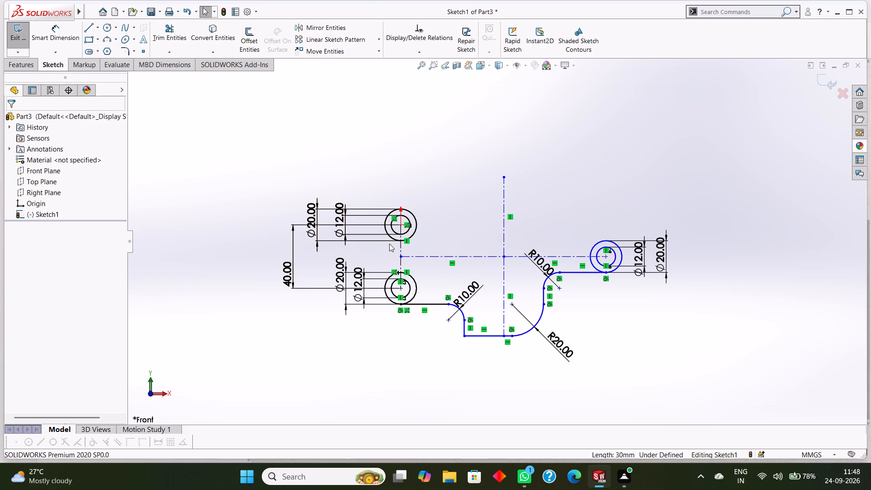
{"action": "left_click", "coordinate": [98, 31]}
{"action": "left_click", "coordinate": [113, 50]}
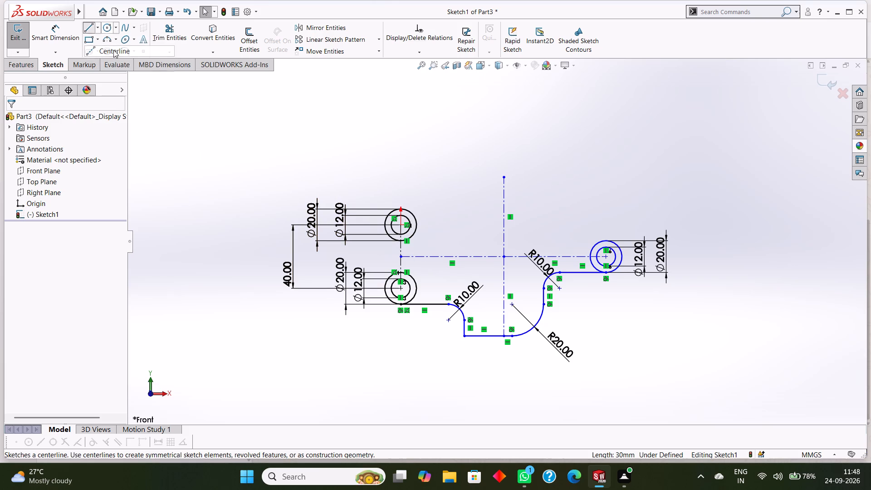
{"action": "left_click", "coordinate": [401, 255]}
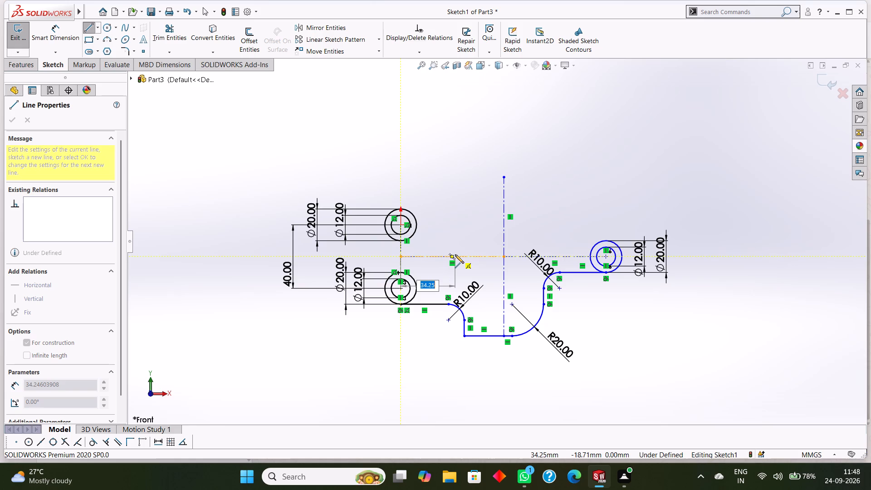
{"action": "key", "text": "3"}
{"action": "key", "text": "0"}
{"action": "key", "text": "Return"}
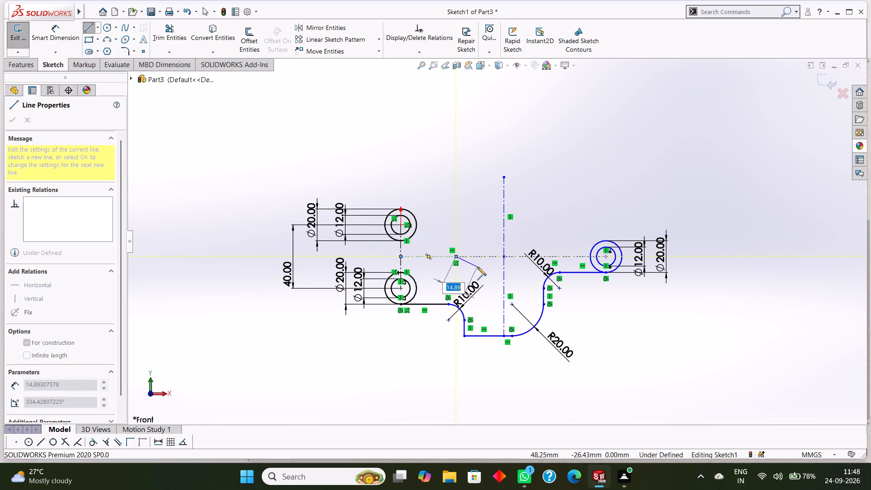
{"action": "right_click", "coordinate": [442, 215]}
{"action": "left_click", "coordinate": [468, 223]}
{"action": "scroll", "coordinate": [457, 260], "scroll_direction": "down", "scroll_amount": 2}
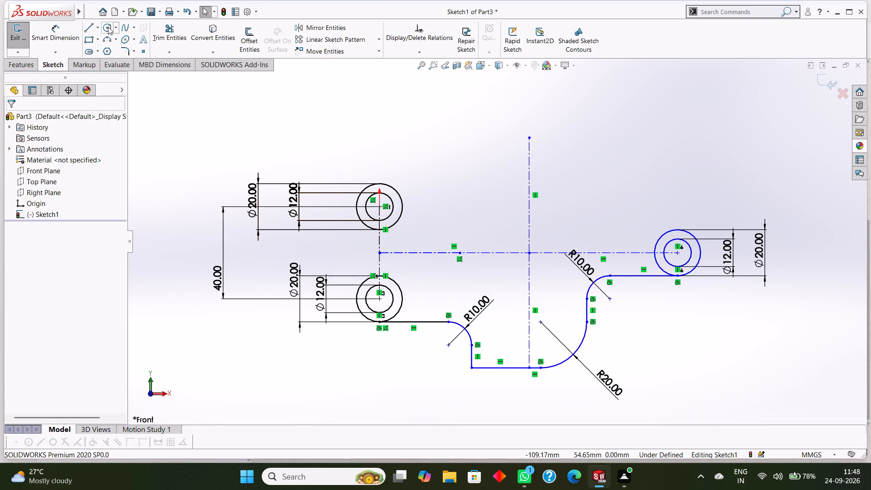
Draw a circle of 10 mm radius centred on the right end of the short horizontal centerline.
{"action": "left_click", "coordinate": [105, 27]}
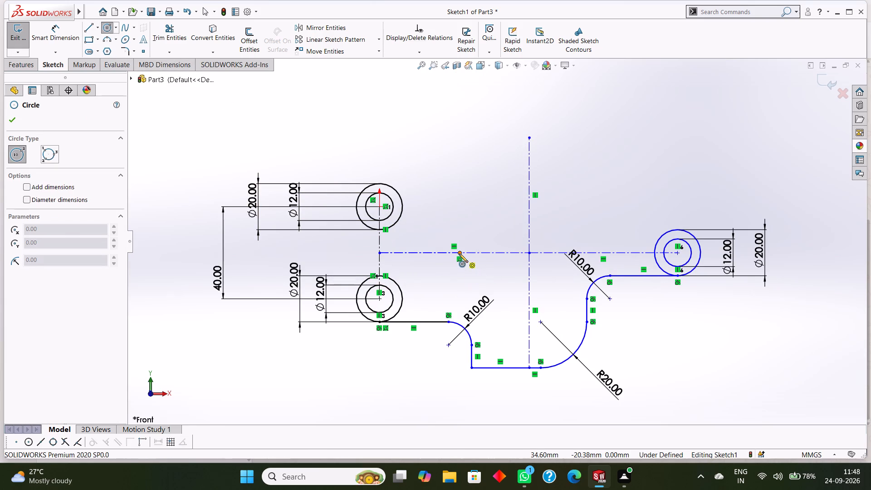
{"action": "left_click", "coordinate": [459, 254]}
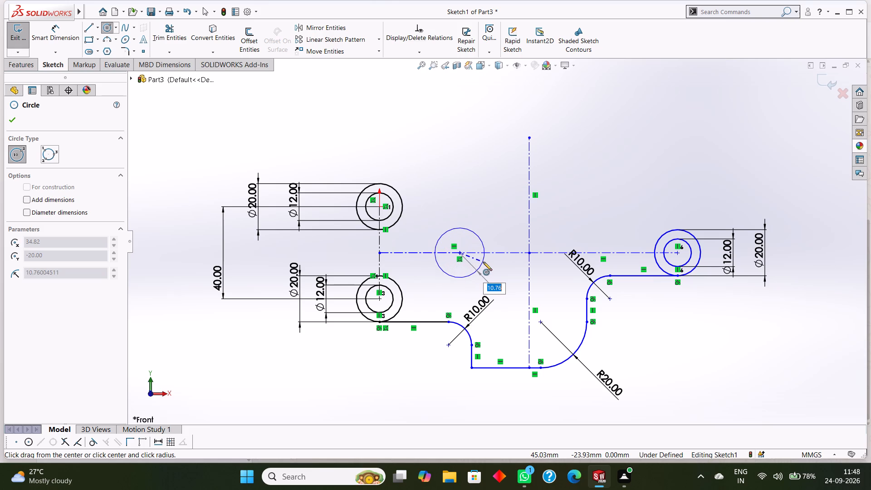
{"action": "type", "text": "10"}
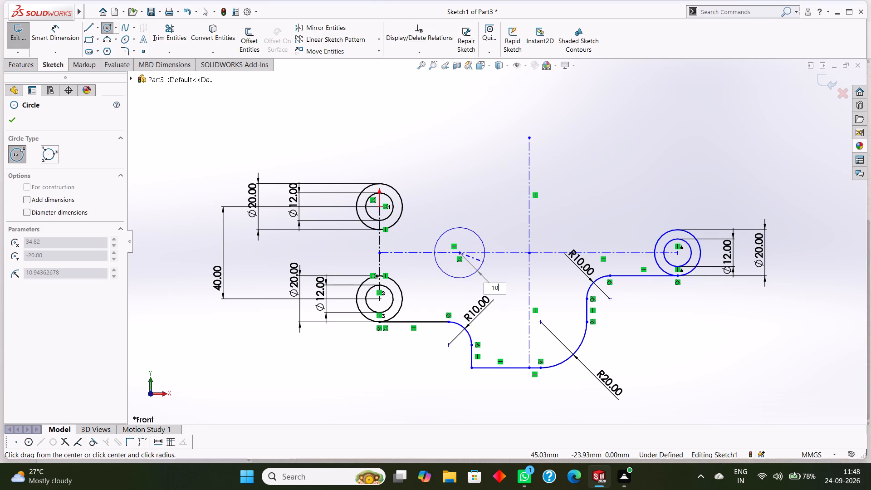
{"action": "key", "text": "Return"}
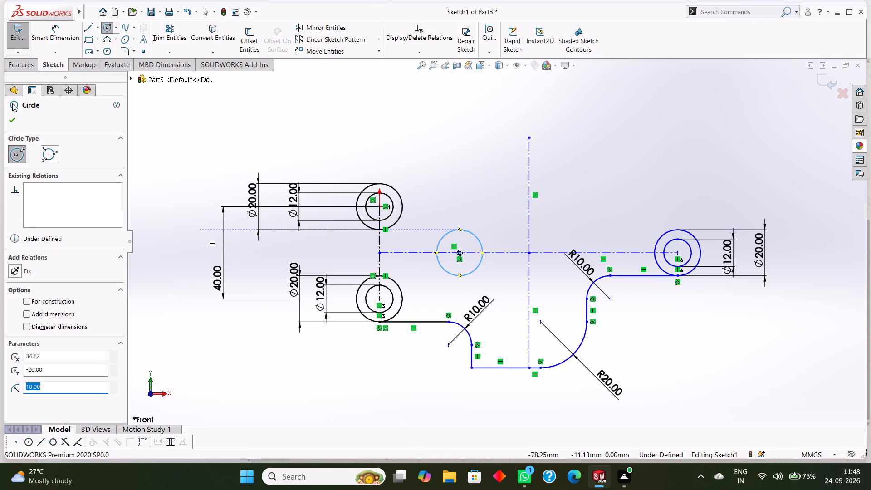
{"action": "left_click", "coordinate": [12, 121]}
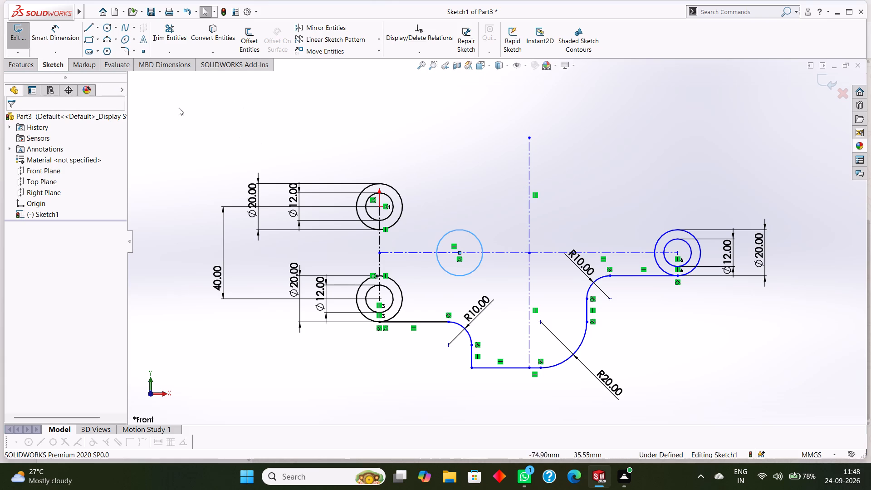
Add a 20 mm diameter dimension to the new middle circle, placed above it.
{"action": "left_click", "coordinate": [65, 30]}
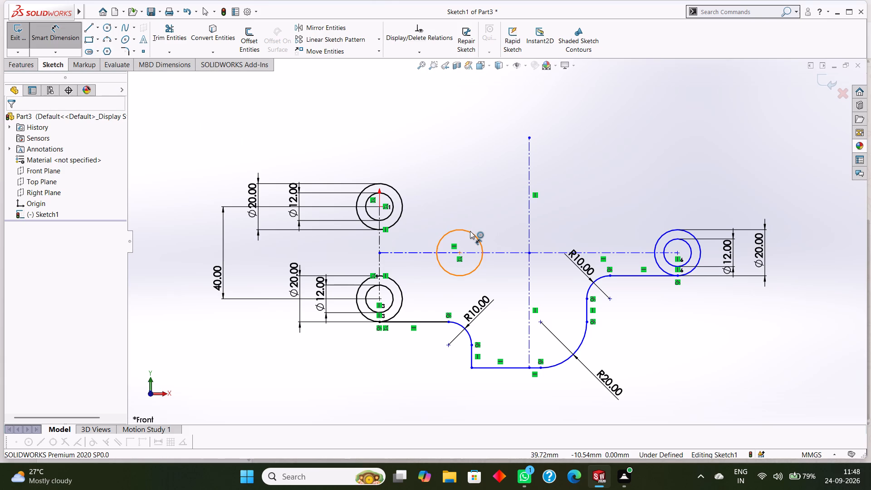
{"action": "left_click", "coordinate": [470, 231]}
{"action": "left_click", "coordinate": [484, 176]}
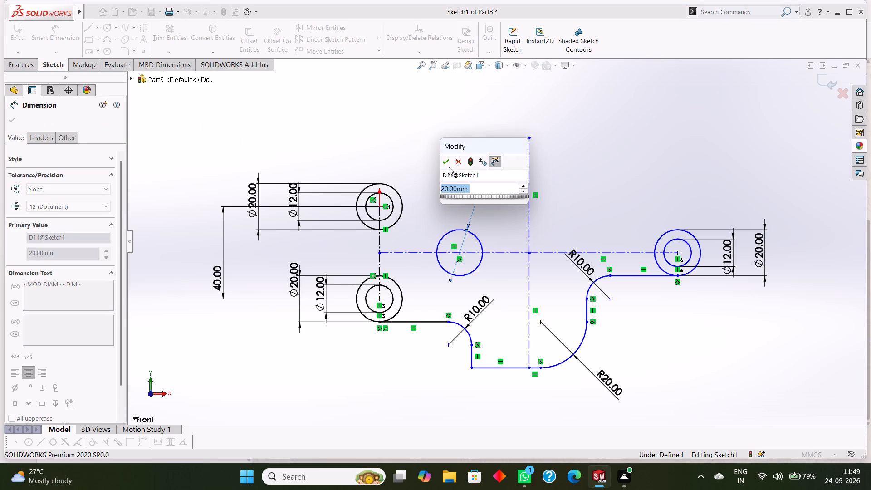
{"action": "left_click", "coordinate": [449, 159]}
{"action": "left_click", "coordinate": [11, 121]}
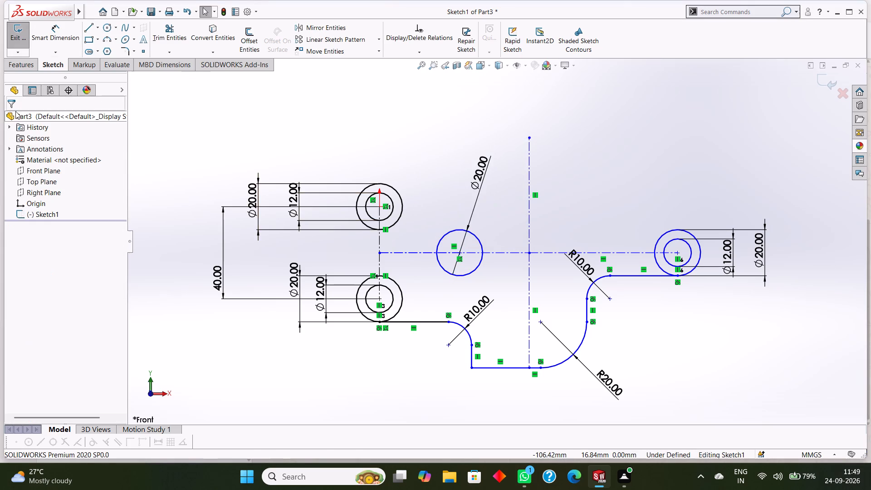
Draw a horizontal line from the upper left outer circle's bottom point to the middle circle's top point.
{"action": "left_click", "coordinate": [86, 29]}
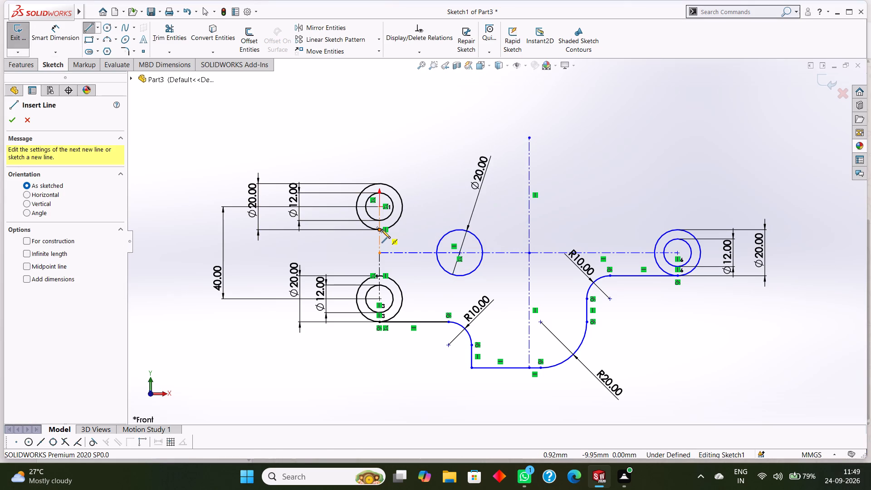
{"action": "left_click", "coordinate": [381, 229]}
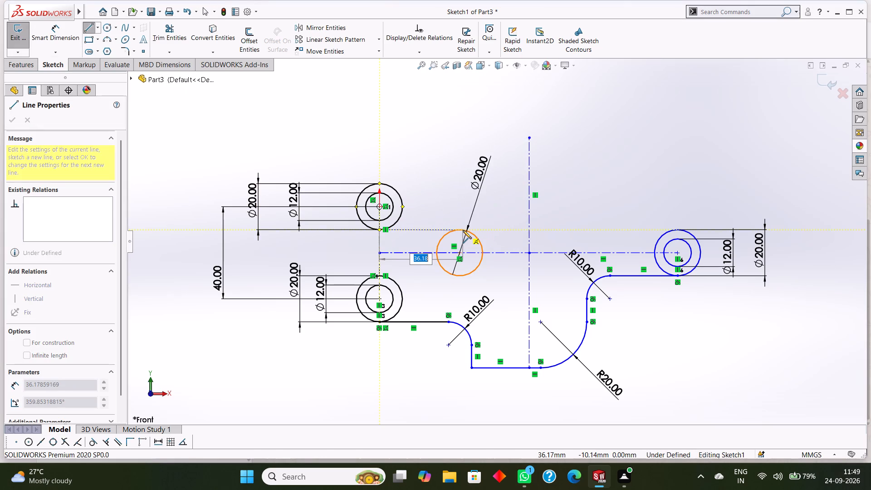
{"action": "left_click", "coordinate": [461, 230]}
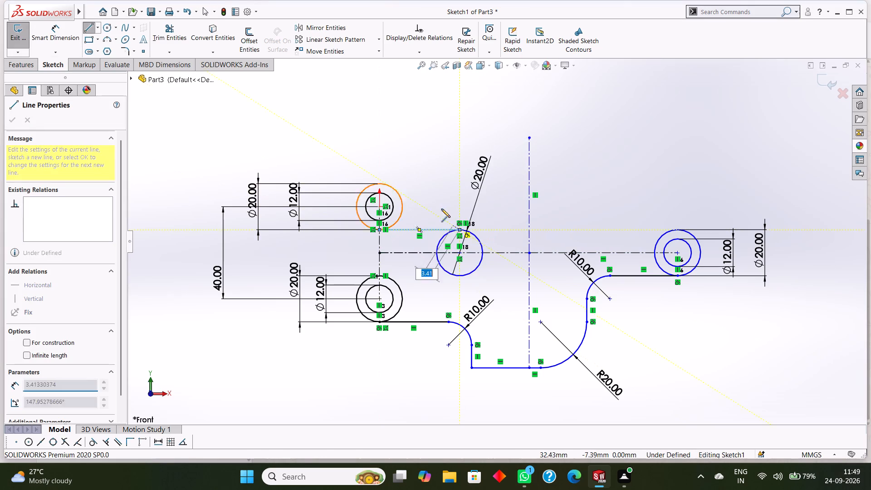
{"action": "right_click", "coordinate": [434, 180]}
{"action": "left_click", "coordinate": [459, 191]}
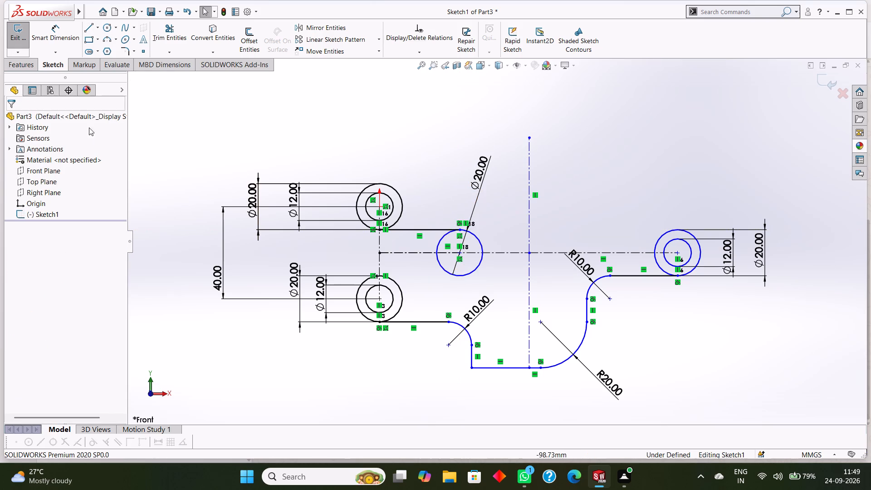
Draw a horizontal line about 35 mm long from the lower left outer circle's top to the middle circle's bottom, undoing the stray extra segment.
{"action": "left_click", "coordinate": [92, 26]}
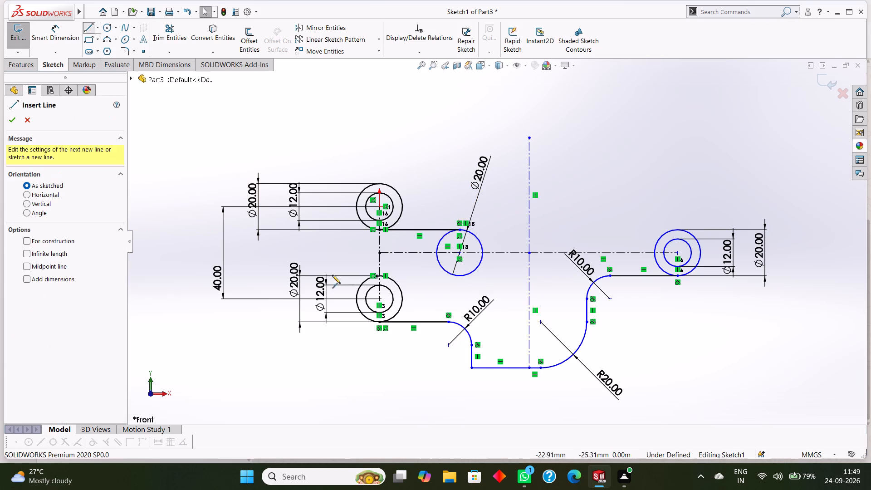
{"action": "left_click", "coordinate": [380, 276]}
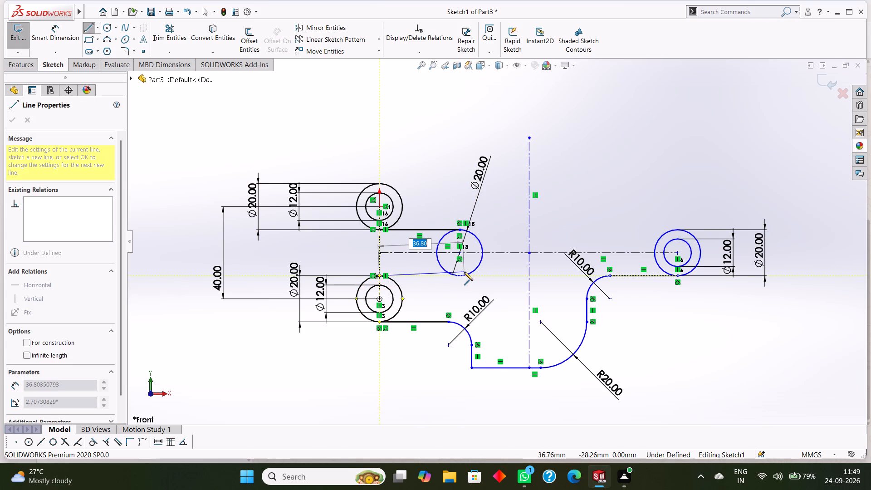
{"action": "left_click", "coordinate": [461, 276]}
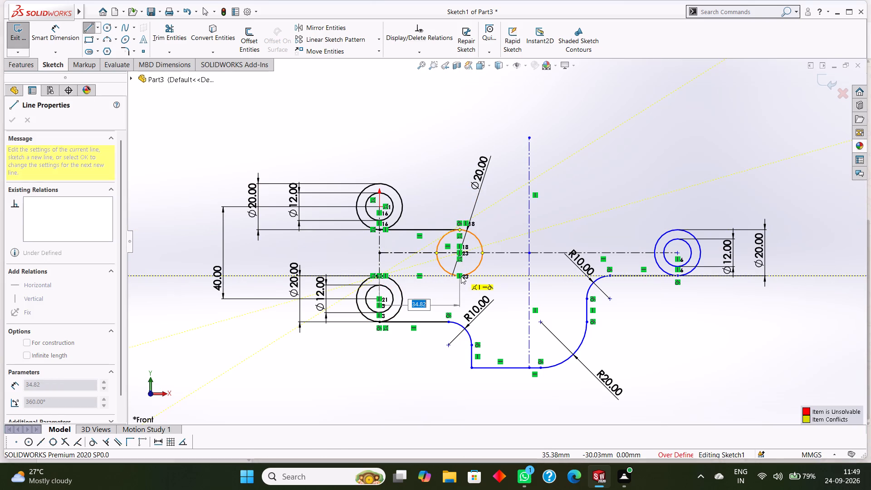
{"action": "left_click", "coordinate": [508, 235]}
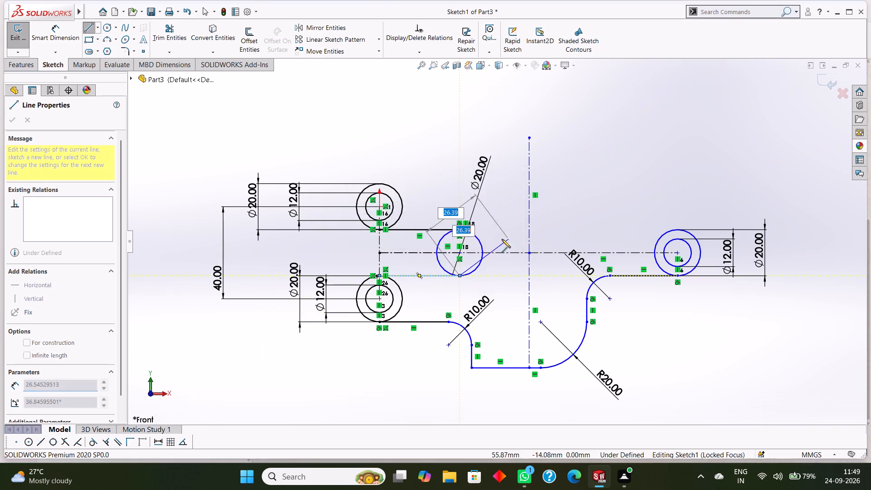
{"action": "right_click", "coordinate": [489, 269]}
{"action": "left_click", "coordinate": [506, 275]}
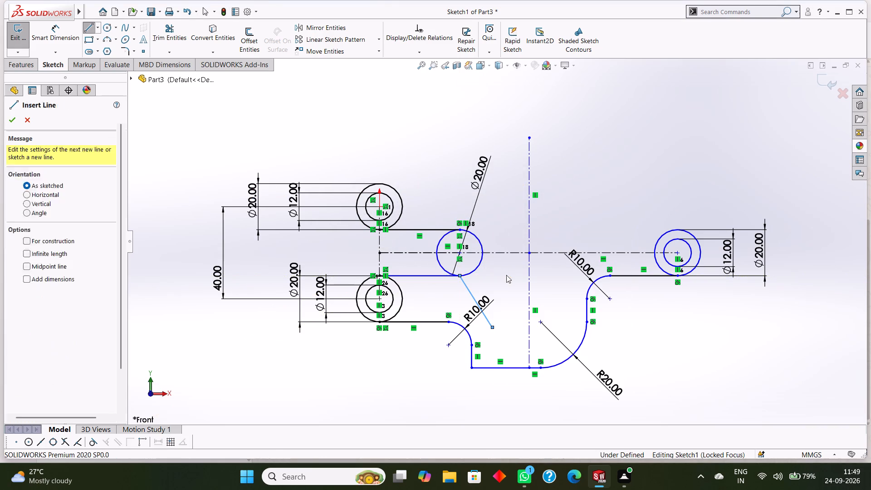
{"action": "key", "text": "ctrl+z"}
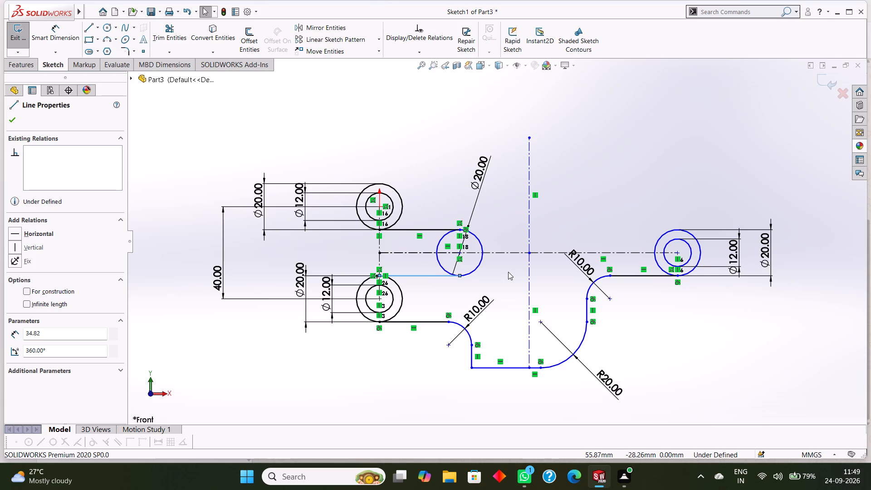
{"action": "scroll", "coordinate": [508, 272], "scroll_direction": "up", "scroll_amount": 1}
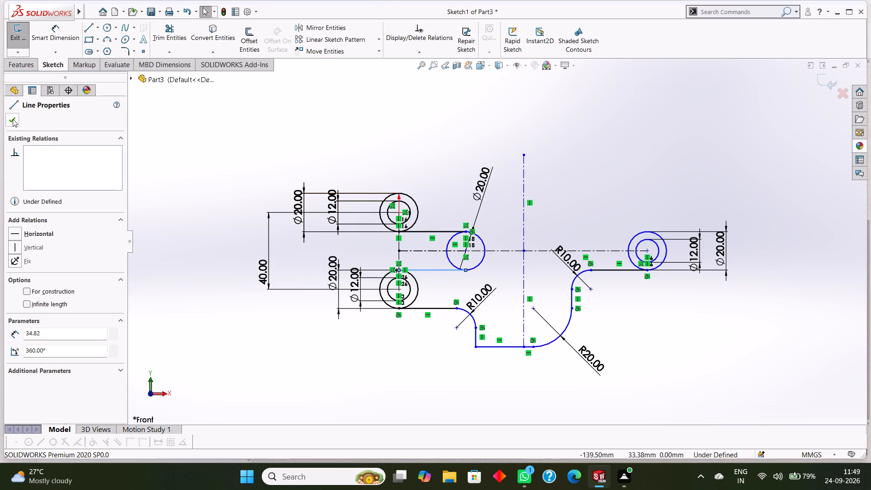
{"action": "left_click", "coordinate": [12, 118]}
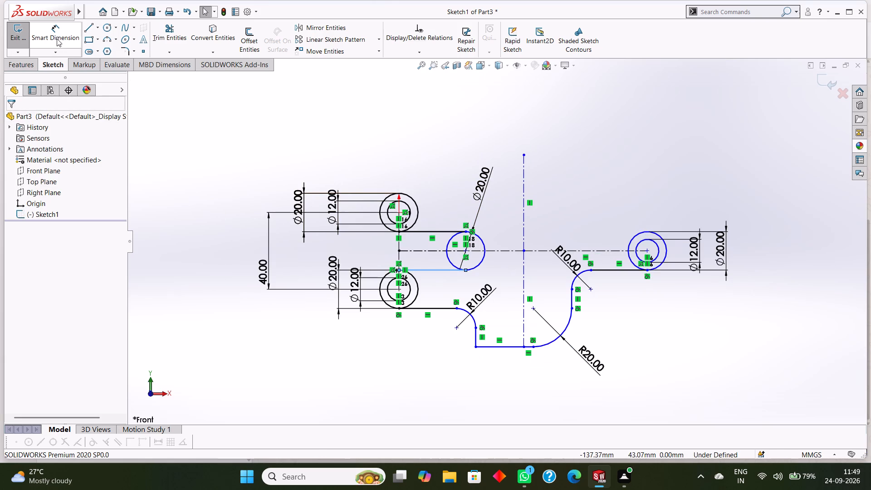
Trim away both left quarter arcs of the middle circle, leaving its right half joining the two horizontal lines.
{"action": "left_click", "coordinate": [56, 36]}
{"action": "left_click", "coordinate": [64, 31]}
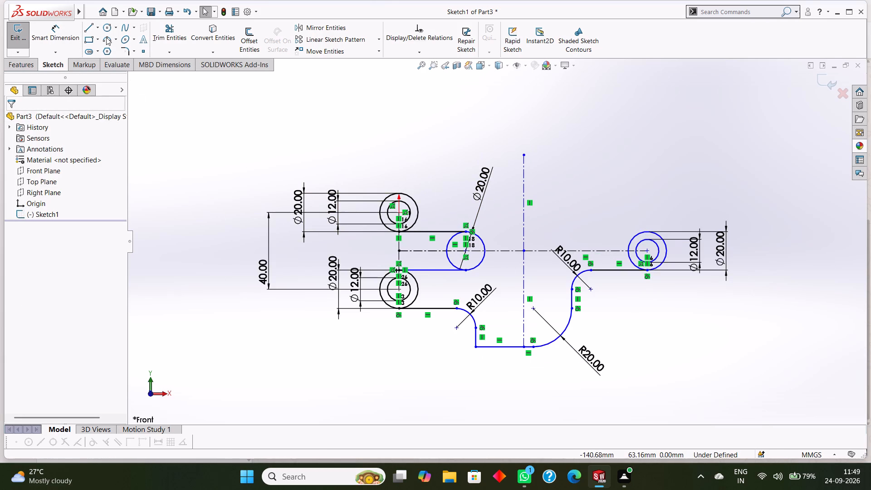
{"action": "left_click", "coordinate": [168, 37]}
{"action": "scroll", "coordinate": [444, 224], "scroll_direction": "down", "scroll_amount": 4}
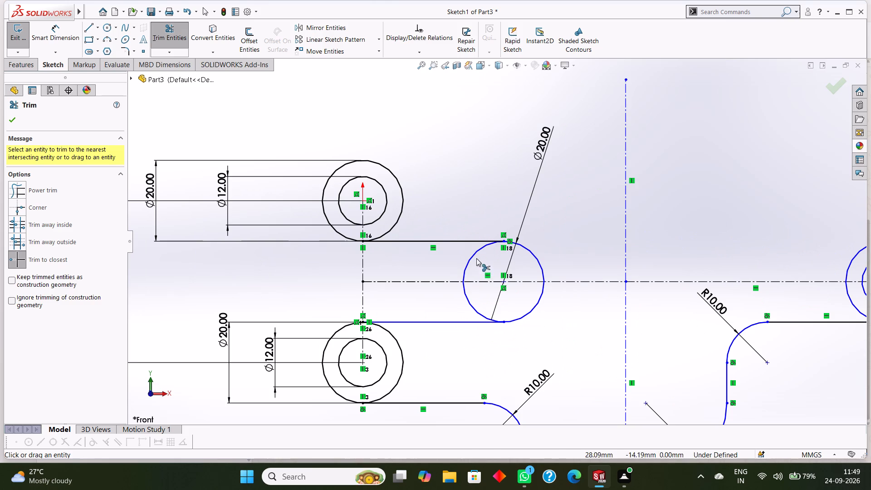
{"action": "left_click", "coordinate": [475, 255]}
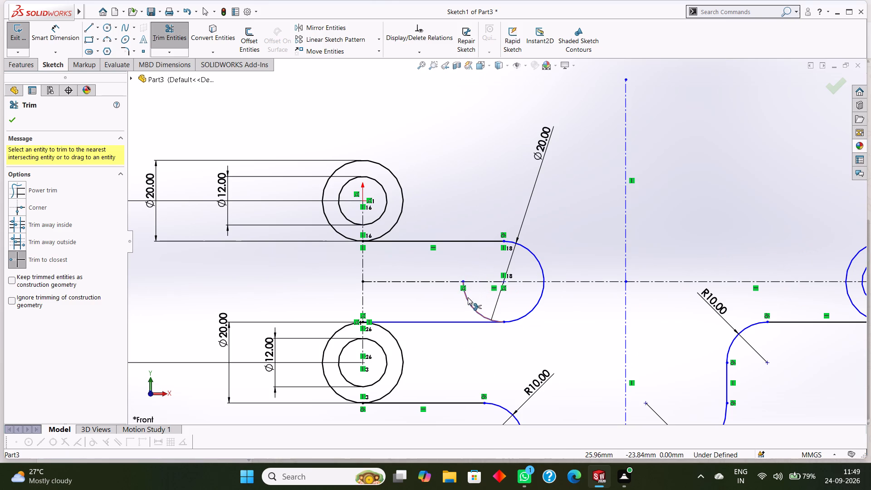
{"action": "left_click", "coordinate": [466, 296]}
{"action": "scroll", "coordinate": [466, 296], "scroll_direction": "up", "scroll_amount": 4}
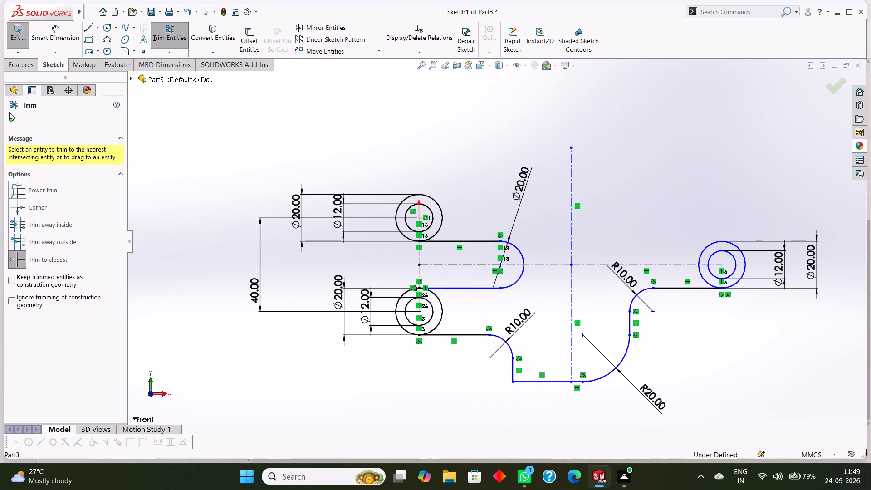
{"action": "left_click", "coordinate": [12, 121]}
Dimension the horizontal distance from the upper left circle's centre to the slot arc's centre as 30 mm.
{"action": "left_click", "coordinate": [46, 33]}
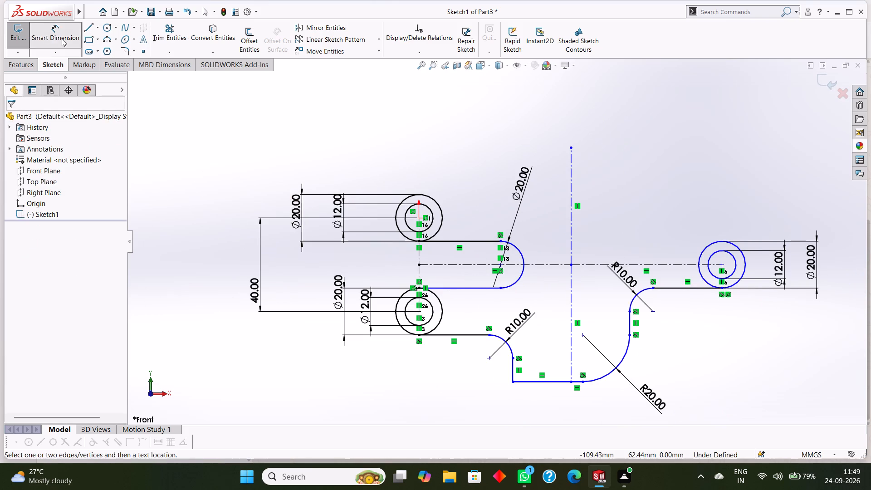
{"action": "scroll", "coordinate": [626, 261], "scroll_direction": "up", "scroll_amount": 2}
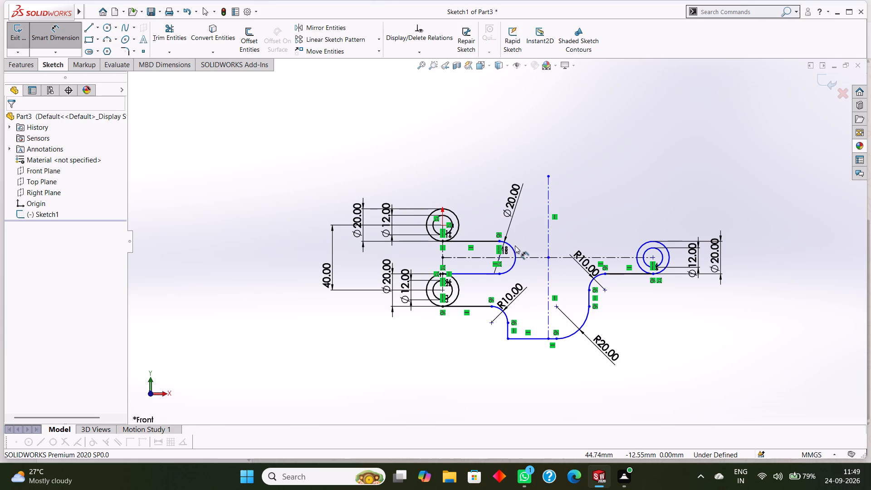
{"action": "left_click", "coordinate": [510, 244]}
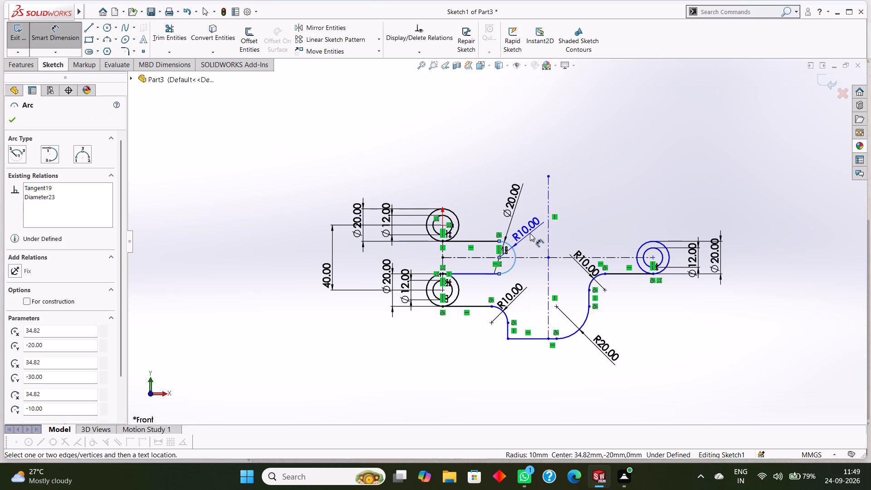
{"action": "key", "text": "Escape"}
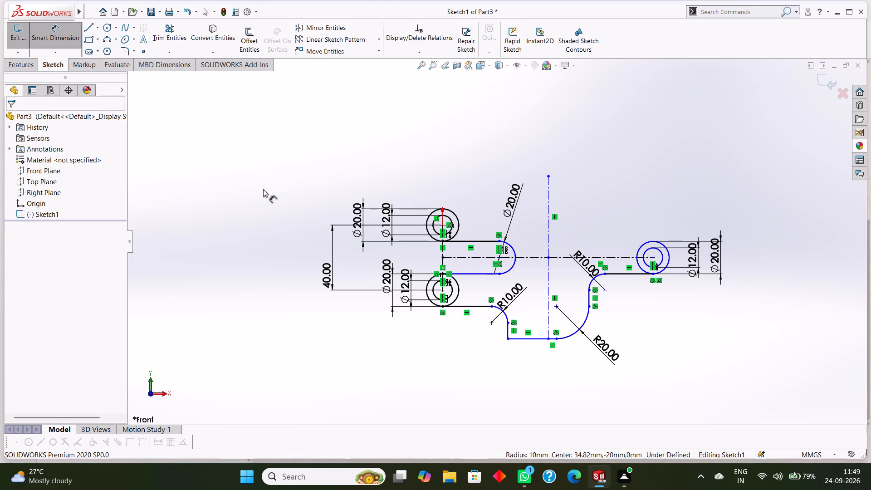
{"action": "scroll", "coordinate": [419, 239], "scroll_direction": "down", "scroll_amount": 2}
{"action": "left_click", "coordinate": [460, 217]}
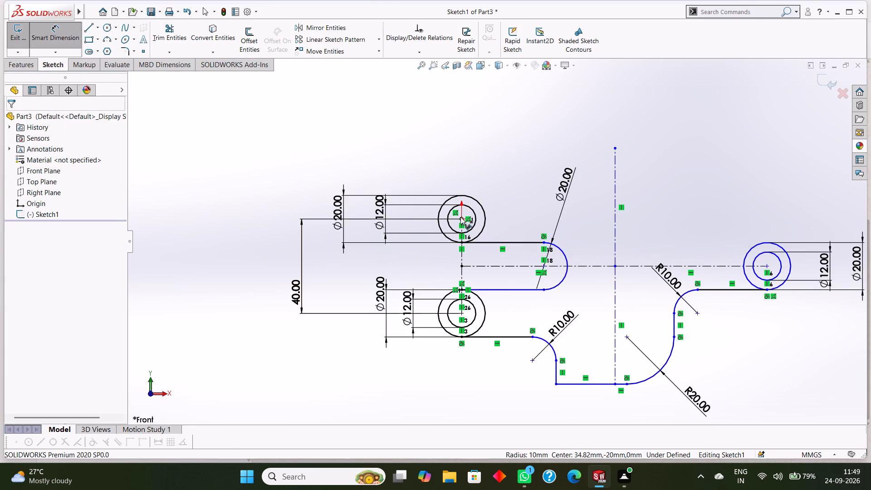
{"action": "left_click", "coordinate": [543, 267]}
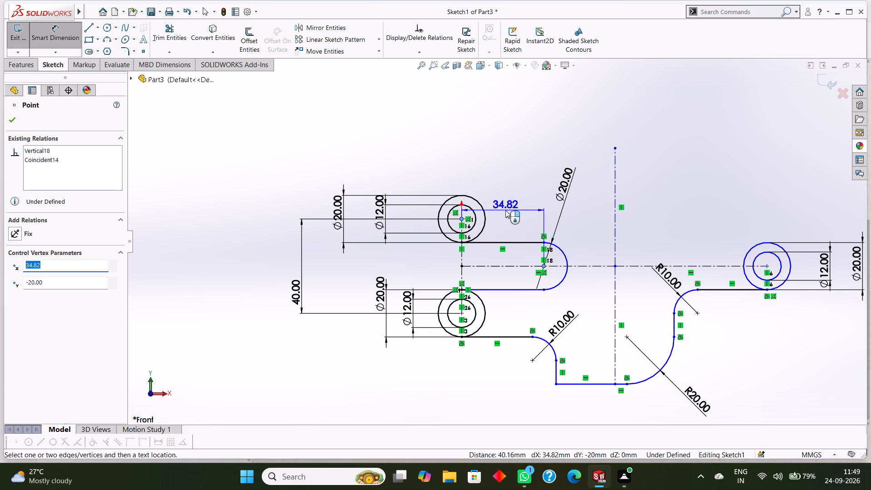
{"action": "left_click", "coordinate": [505, 210]}
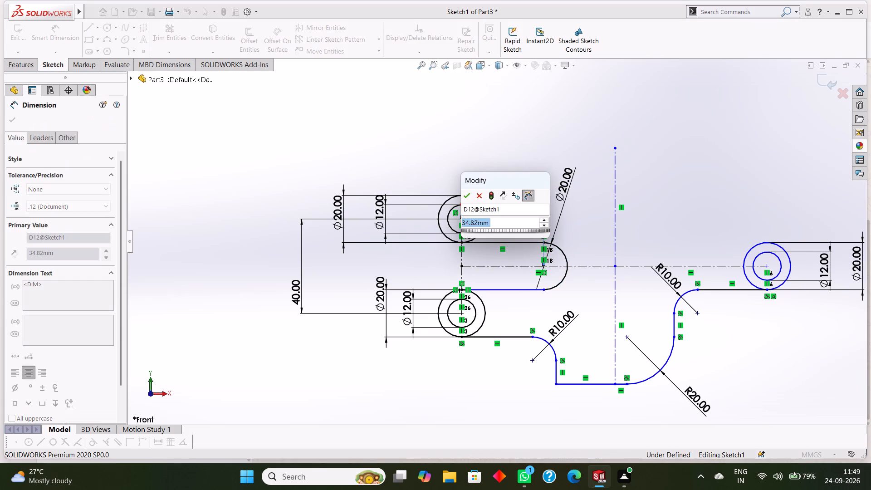
{"action": "type", "text": "30"}
{"action": "key", "text": "Return"}
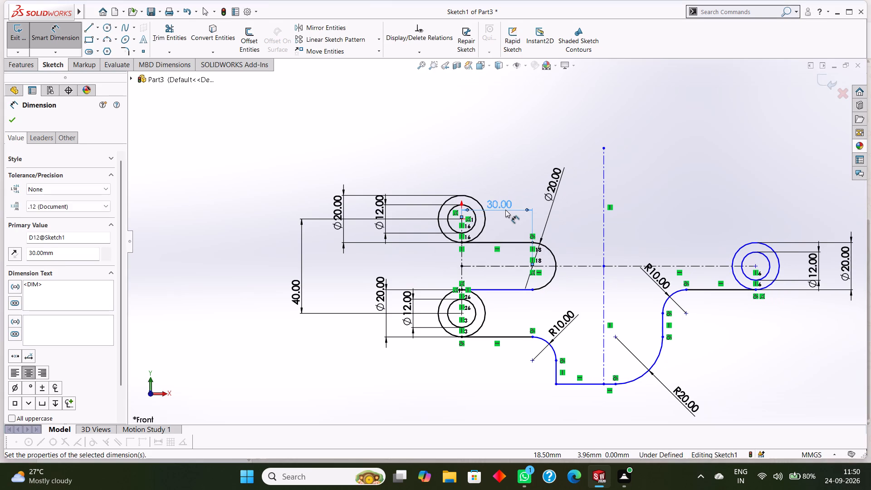
{"action": "left_click", "coordinate": [11, 119]}
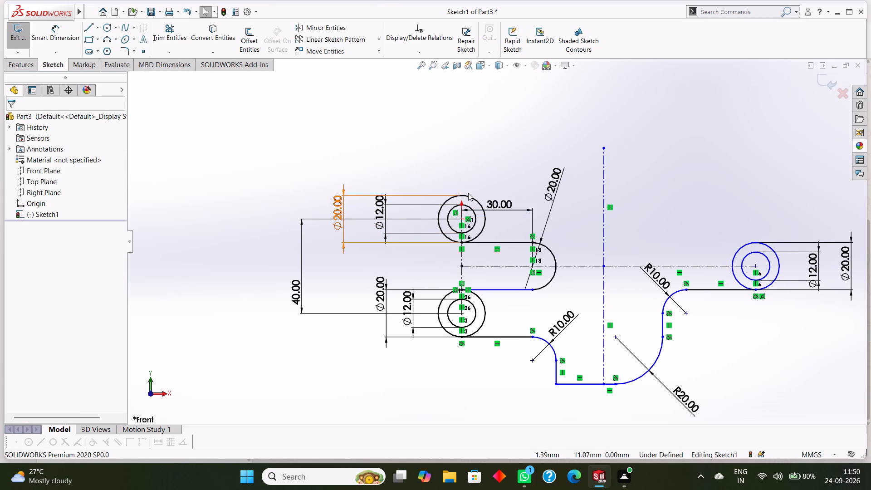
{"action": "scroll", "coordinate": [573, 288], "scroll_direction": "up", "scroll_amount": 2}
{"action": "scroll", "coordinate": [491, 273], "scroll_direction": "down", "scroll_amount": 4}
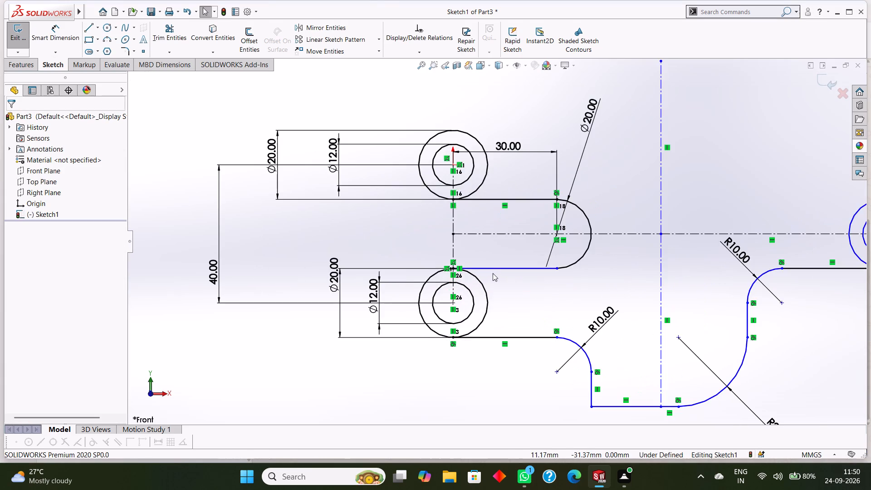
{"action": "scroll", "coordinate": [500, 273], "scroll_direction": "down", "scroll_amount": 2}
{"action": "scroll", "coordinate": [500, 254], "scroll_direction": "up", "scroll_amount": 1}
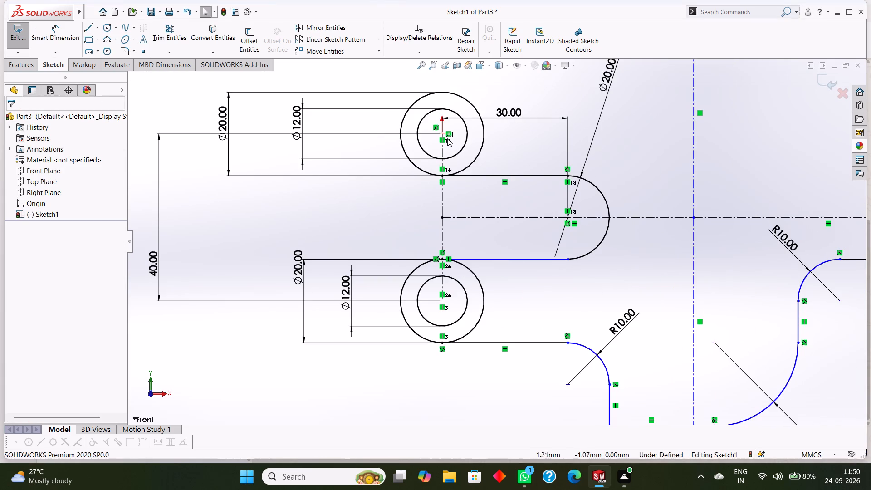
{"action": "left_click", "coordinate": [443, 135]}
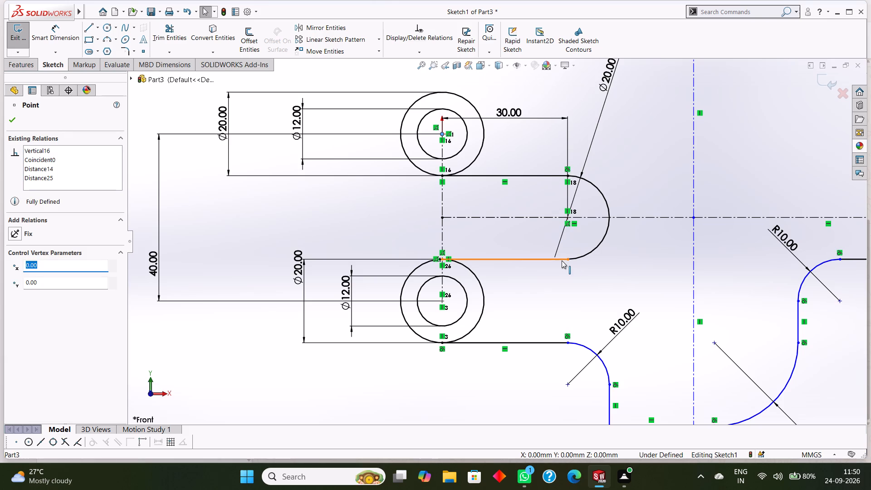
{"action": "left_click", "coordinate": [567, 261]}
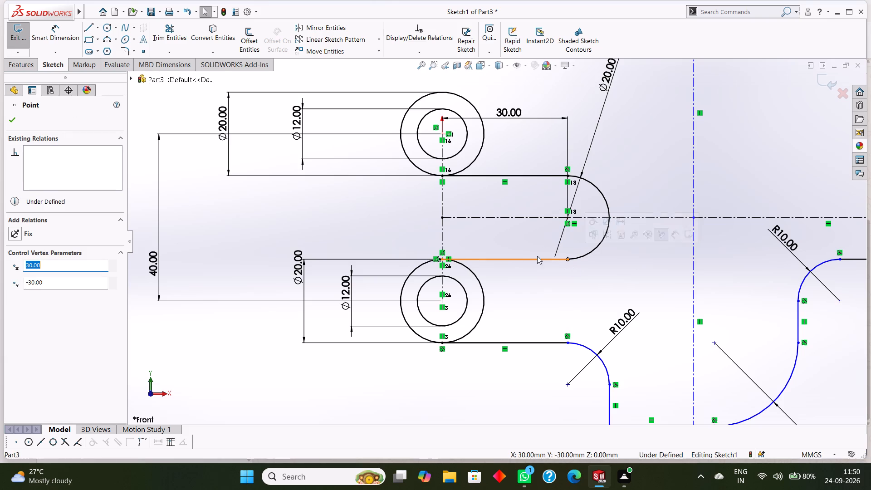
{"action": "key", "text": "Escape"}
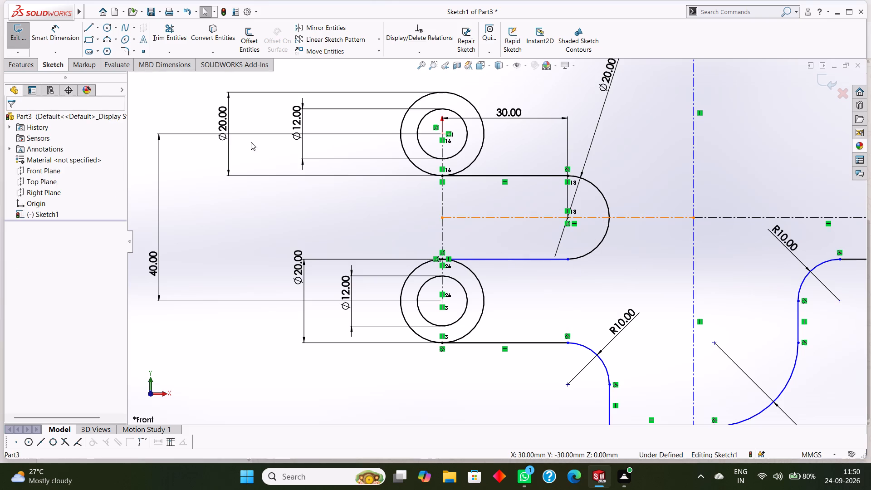
Dimension the horizontal distance from the upper left circle's centre to the slot's lower line-arc junction as 30 mm.
{"action": "left_click", "coordinate": [39, 29]}
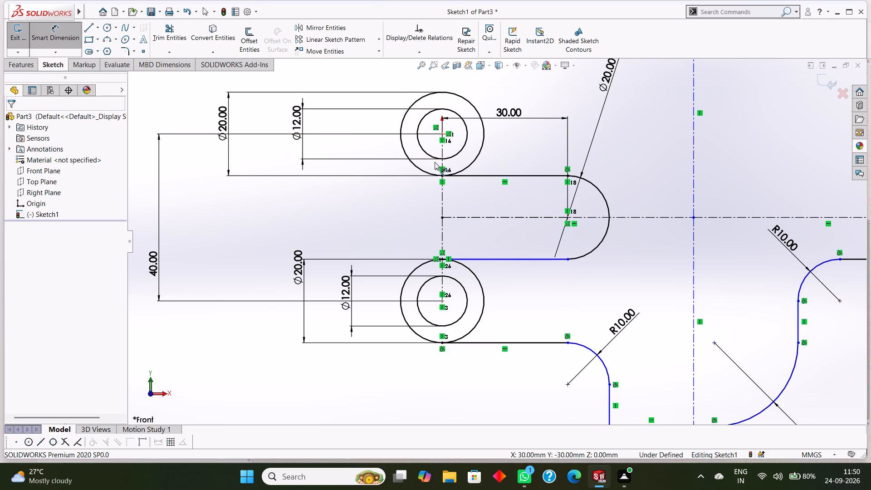
{"action": "left_click", "coordinate": [442, 137]}
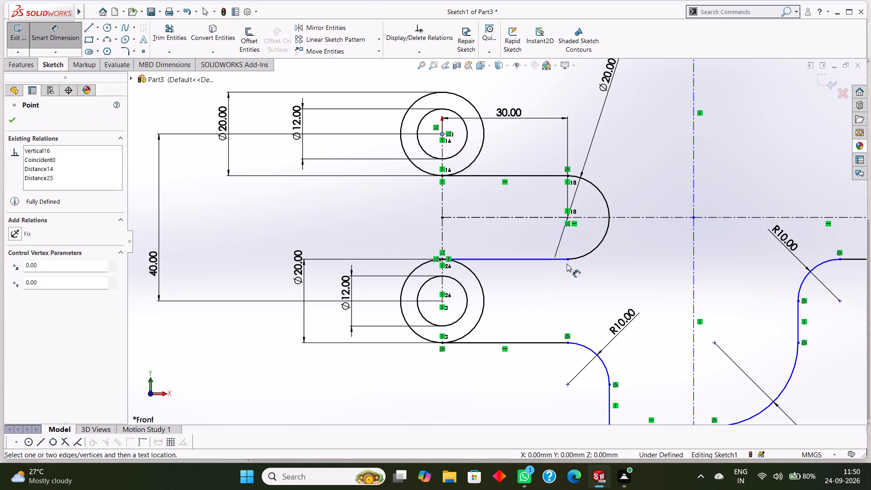
{"action": "left_click", "coordinate": [567, 261]}
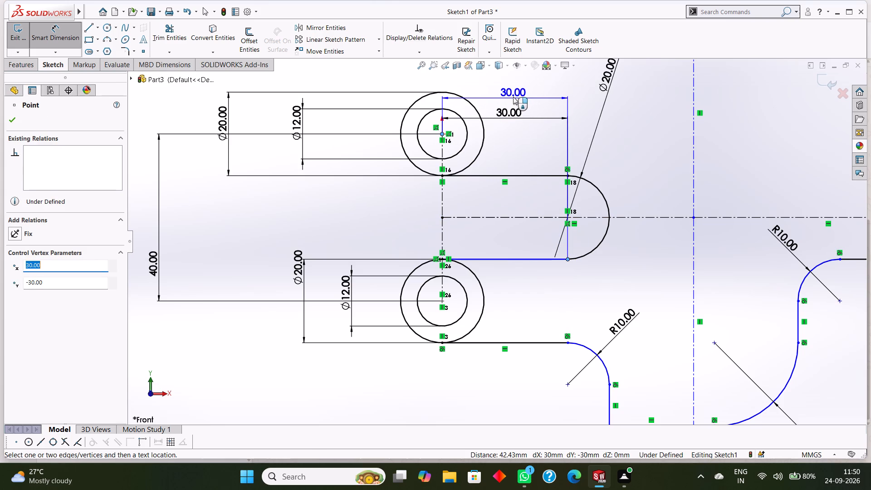
{"action": "left_click", "coordinate": [514, 90]}
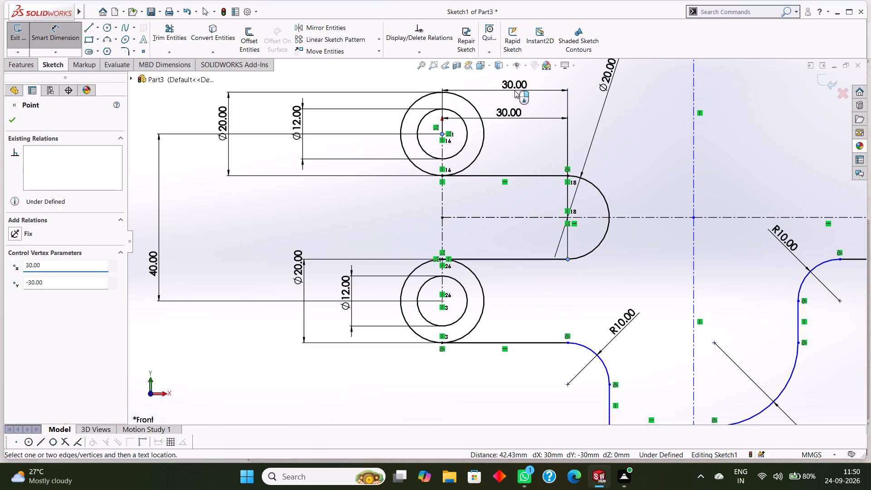
{"action": "left_click", "coordinate": [478, 77]}
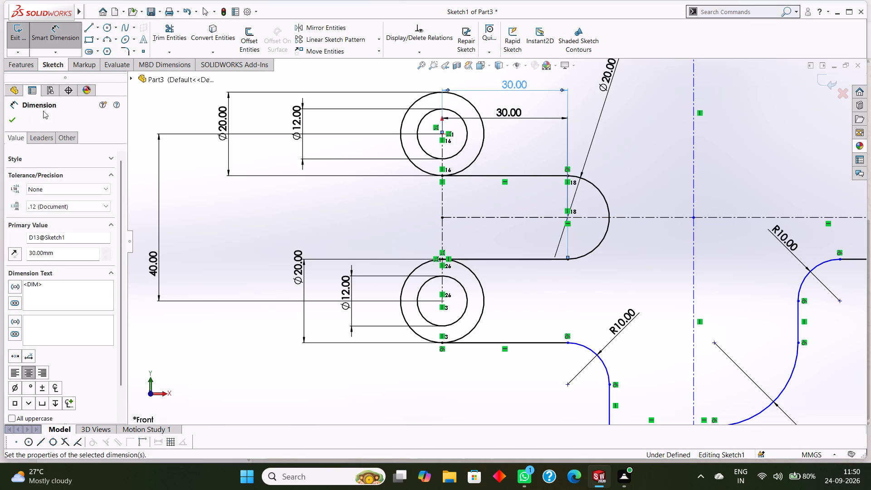
{"action": "left_click", "coordinate": [6, 122]}
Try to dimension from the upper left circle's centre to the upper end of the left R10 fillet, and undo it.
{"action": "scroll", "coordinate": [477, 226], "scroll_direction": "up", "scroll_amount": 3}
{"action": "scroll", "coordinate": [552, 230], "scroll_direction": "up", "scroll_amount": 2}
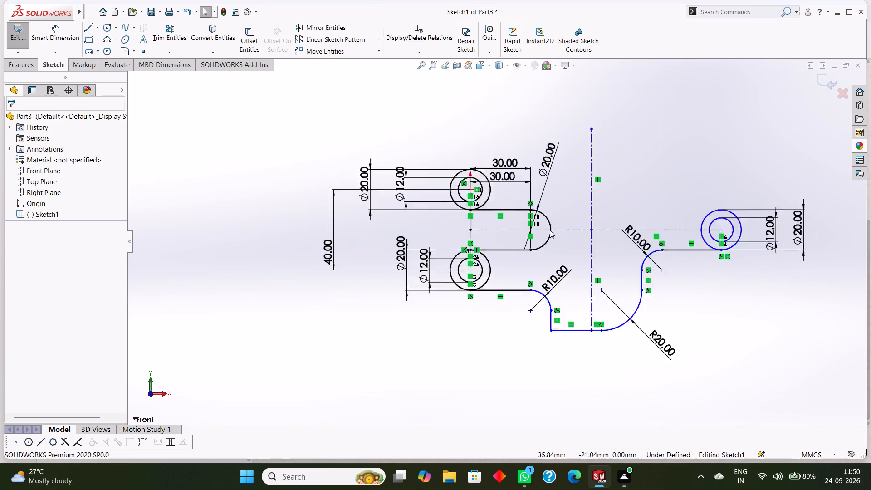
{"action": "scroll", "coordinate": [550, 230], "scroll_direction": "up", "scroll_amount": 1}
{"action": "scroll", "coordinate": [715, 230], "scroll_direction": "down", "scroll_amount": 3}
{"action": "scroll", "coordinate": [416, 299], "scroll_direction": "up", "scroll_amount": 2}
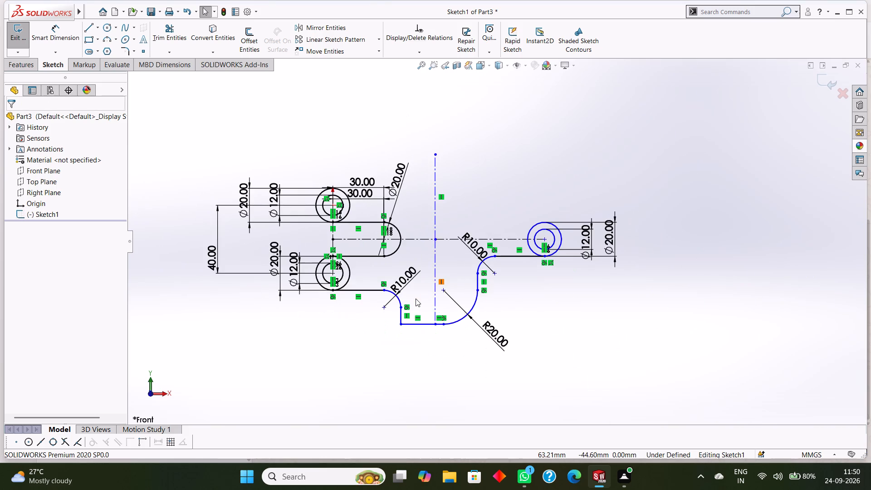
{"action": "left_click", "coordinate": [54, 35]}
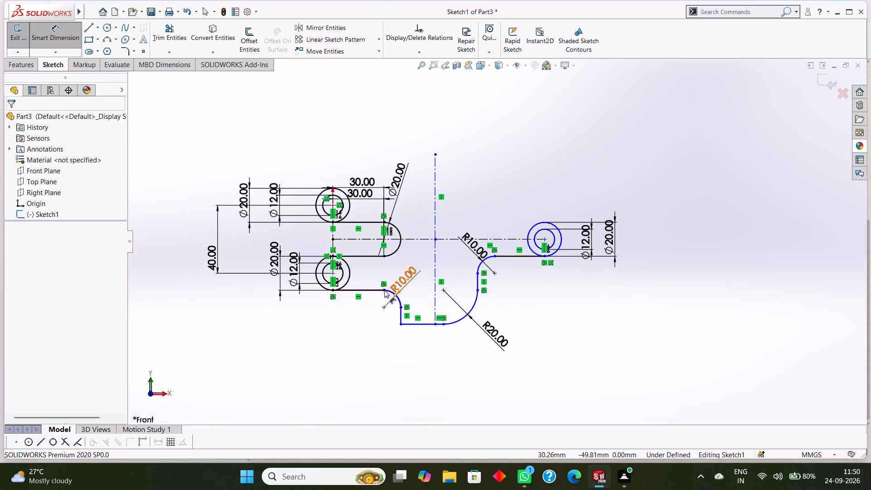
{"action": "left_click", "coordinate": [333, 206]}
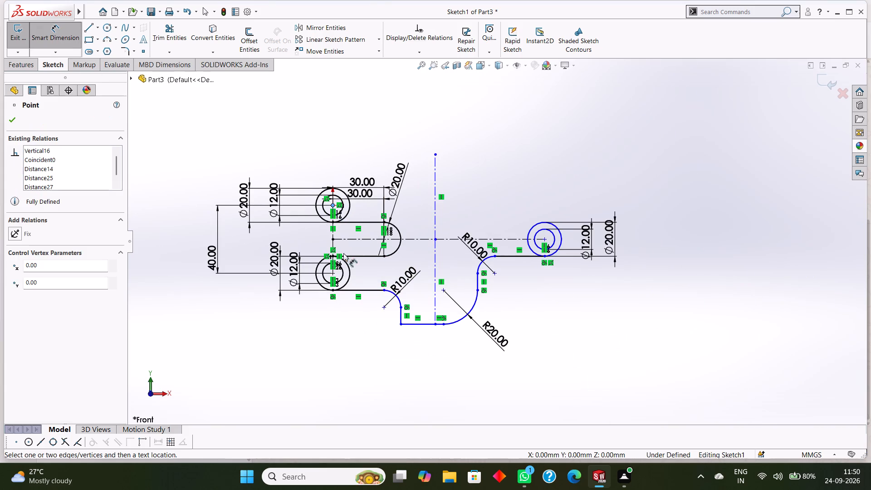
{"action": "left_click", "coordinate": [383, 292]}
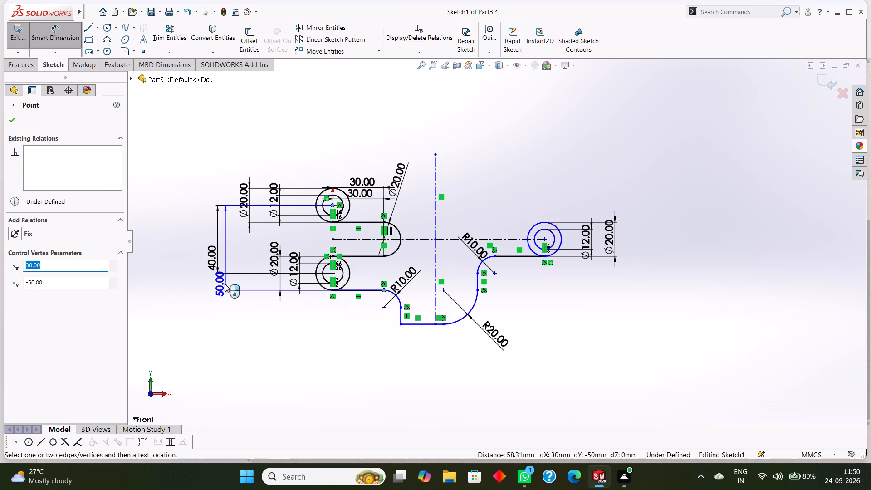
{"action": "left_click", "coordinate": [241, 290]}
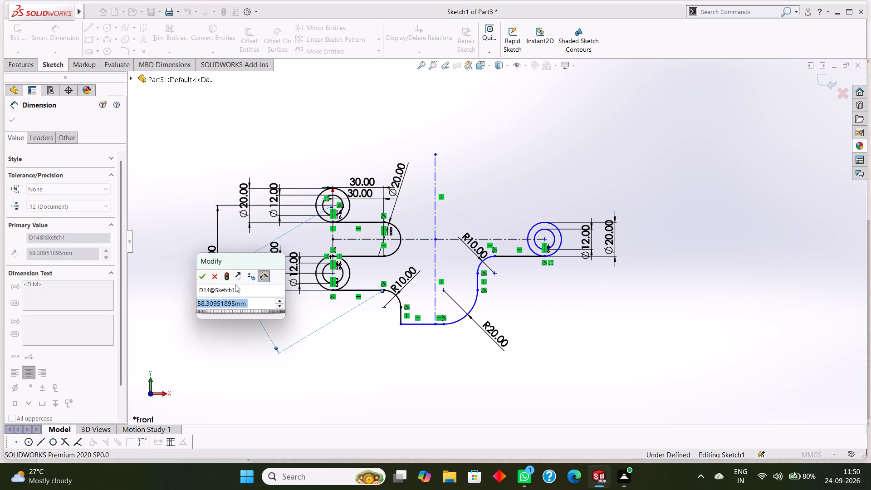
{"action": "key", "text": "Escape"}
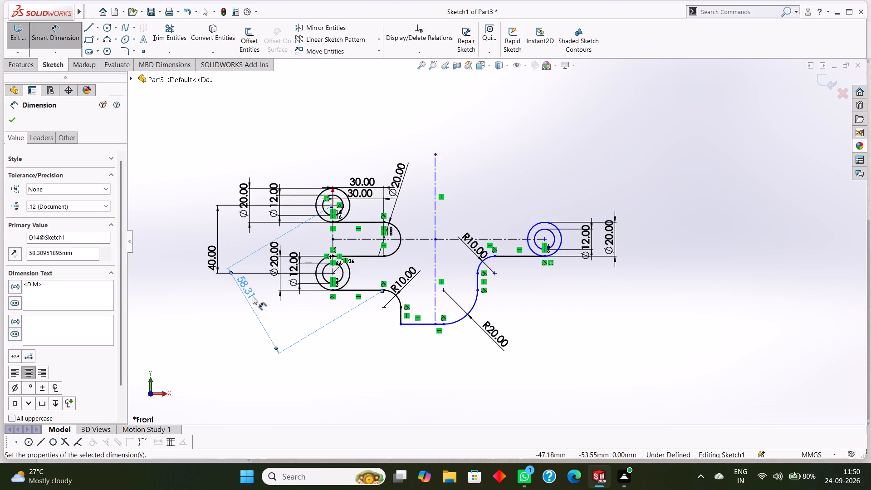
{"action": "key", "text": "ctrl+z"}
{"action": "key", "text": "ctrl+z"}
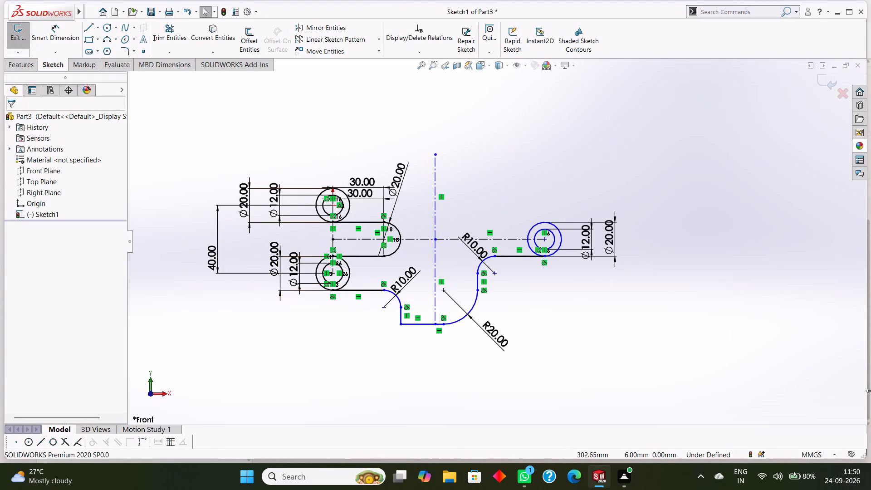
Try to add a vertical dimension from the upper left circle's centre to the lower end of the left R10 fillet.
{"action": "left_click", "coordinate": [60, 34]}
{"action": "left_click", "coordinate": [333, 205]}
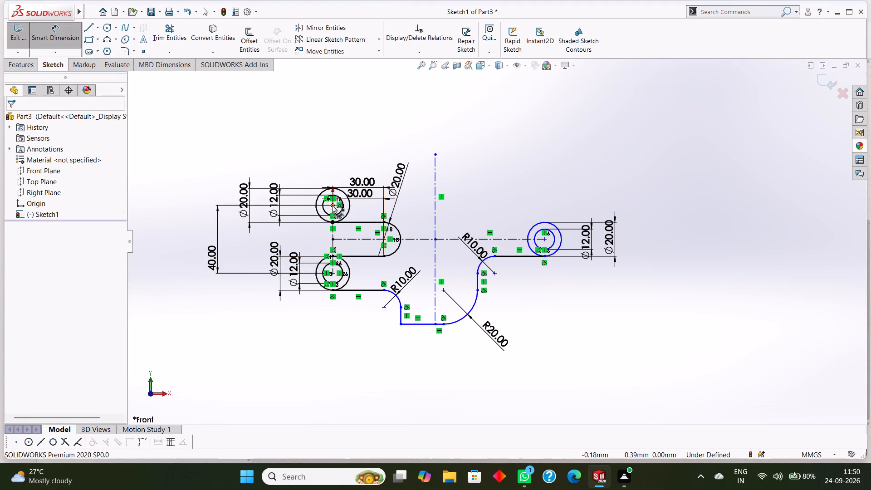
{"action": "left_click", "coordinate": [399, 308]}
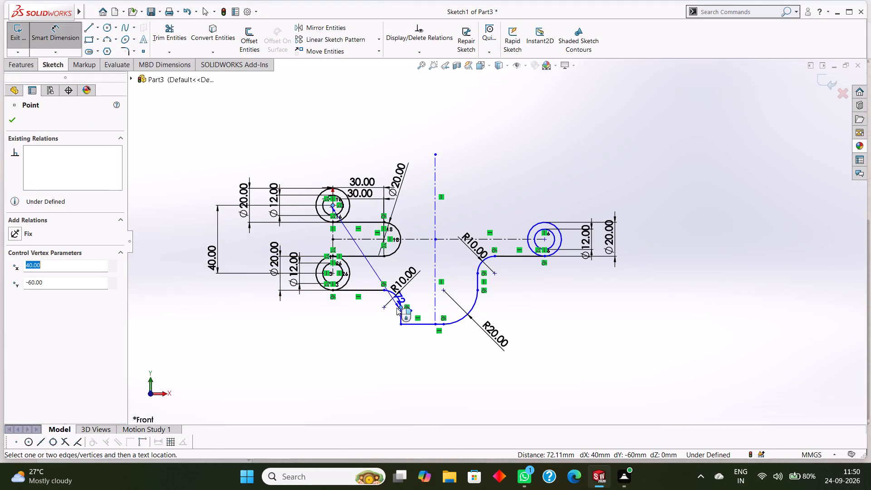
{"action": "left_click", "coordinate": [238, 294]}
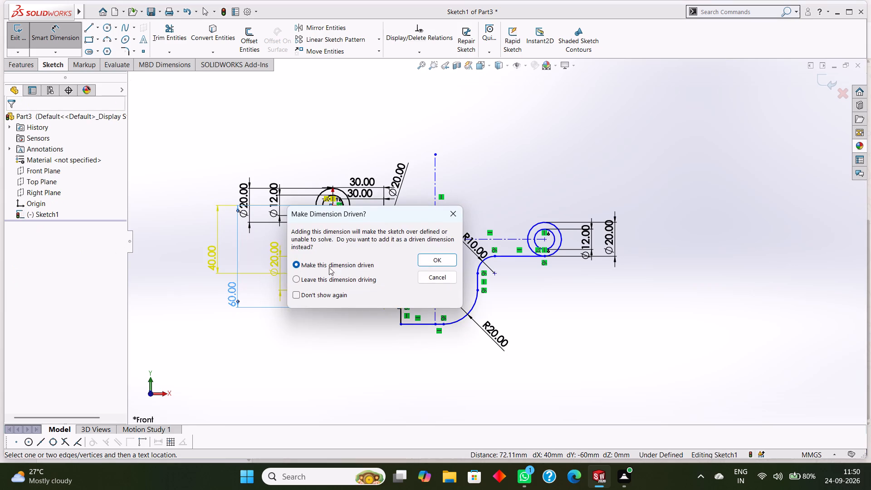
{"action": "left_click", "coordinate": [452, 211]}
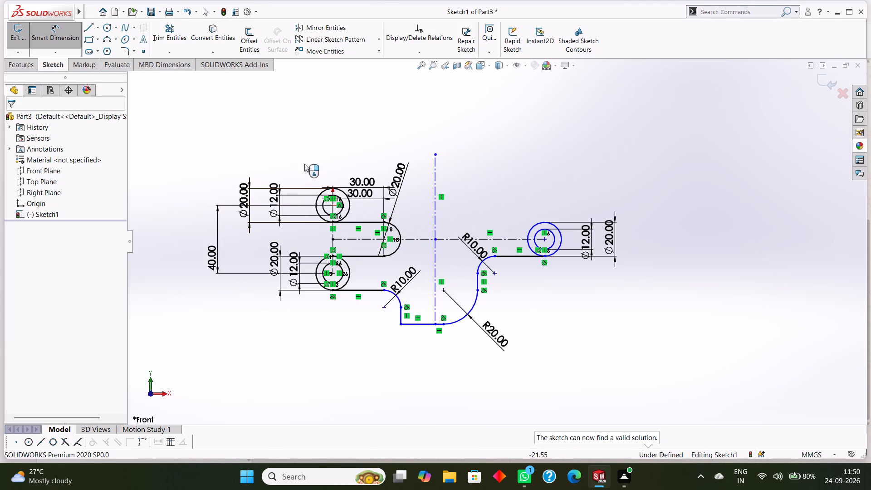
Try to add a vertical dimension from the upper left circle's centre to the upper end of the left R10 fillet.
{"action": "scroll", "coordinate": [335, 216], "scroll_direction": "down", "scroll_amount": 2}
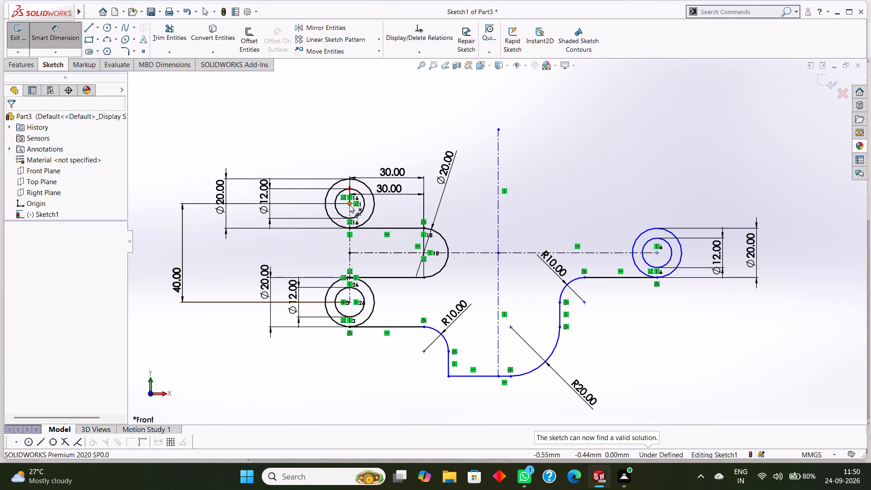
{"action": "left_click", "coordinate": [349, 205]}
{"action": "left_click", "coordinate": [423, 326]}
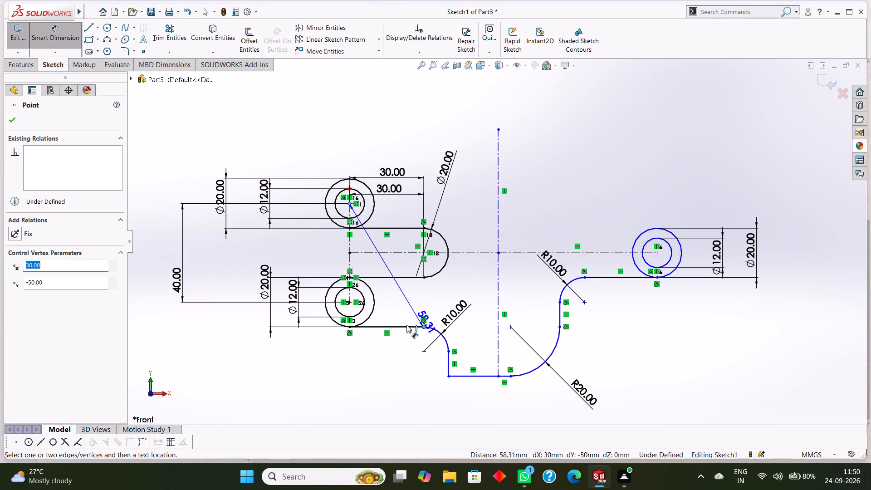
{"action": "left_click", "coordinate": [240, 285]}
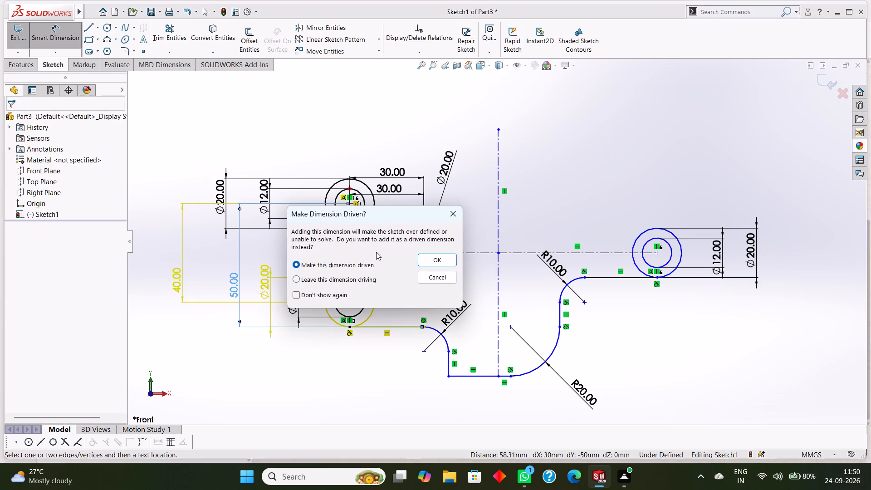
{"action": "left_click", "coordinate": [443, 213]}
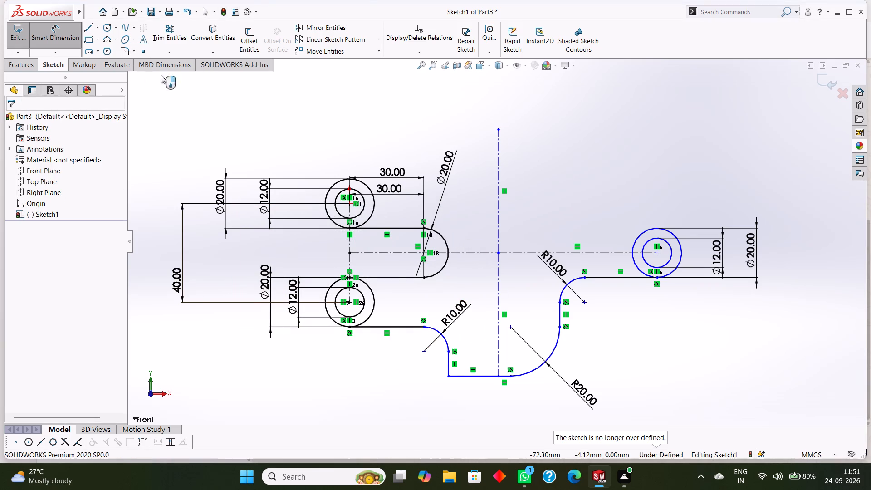
Dimension the vertical distance from the upper left circle's centre to the profile's bottom left corner as 70 mm.
{"action": "left_click", "coordinate": [349, 203]}
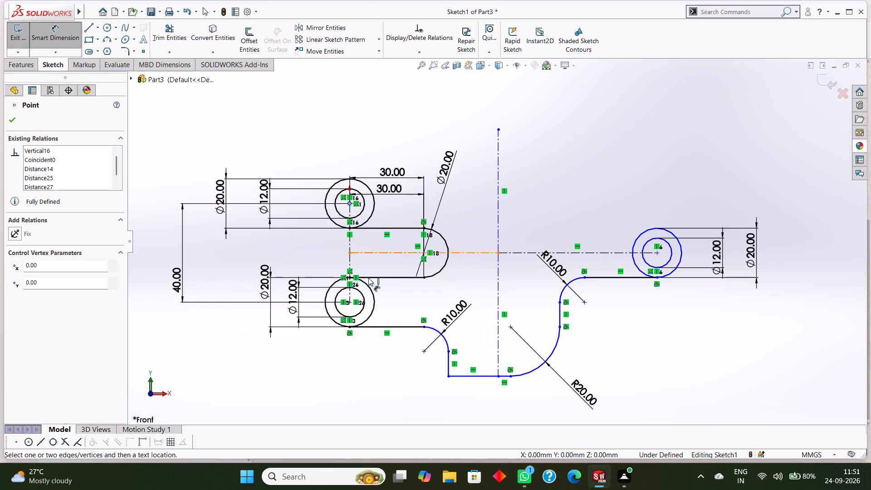
{"action": "left_click", "coordinate": [450, 376]}
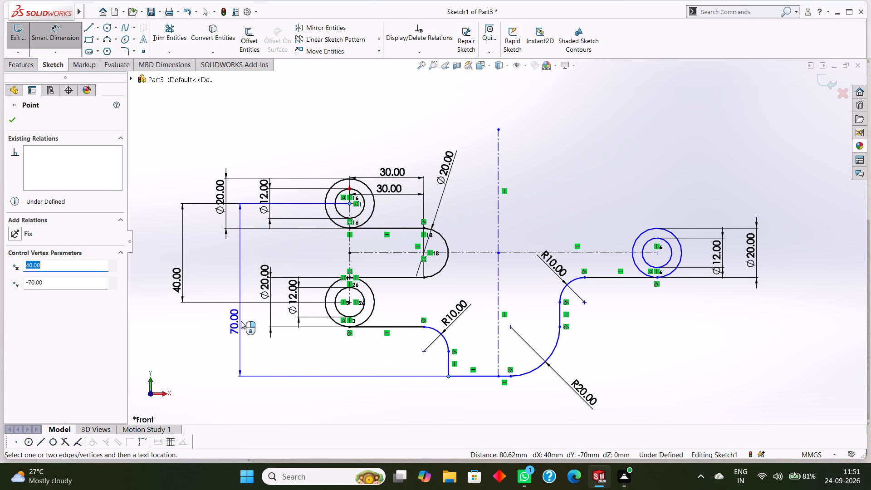
{"action": "left_click", "coordinate": [243, 318]}
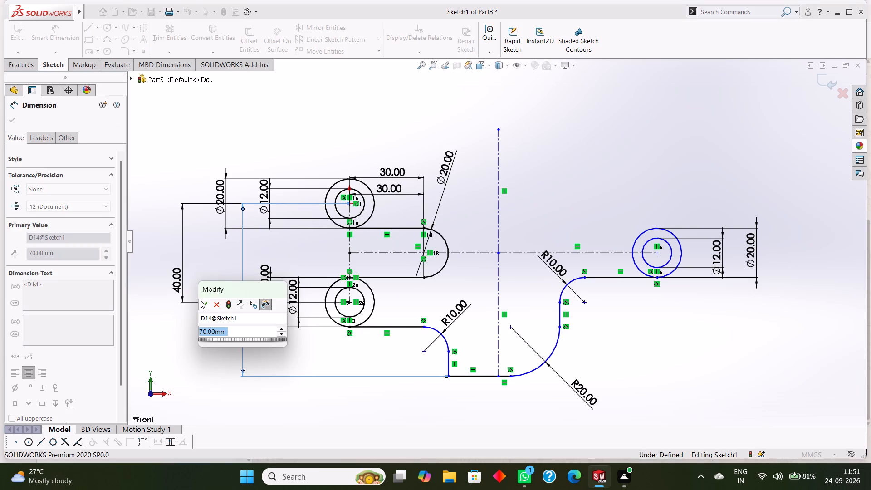
{"action": "left_click", "coordinate": [201, 304]}
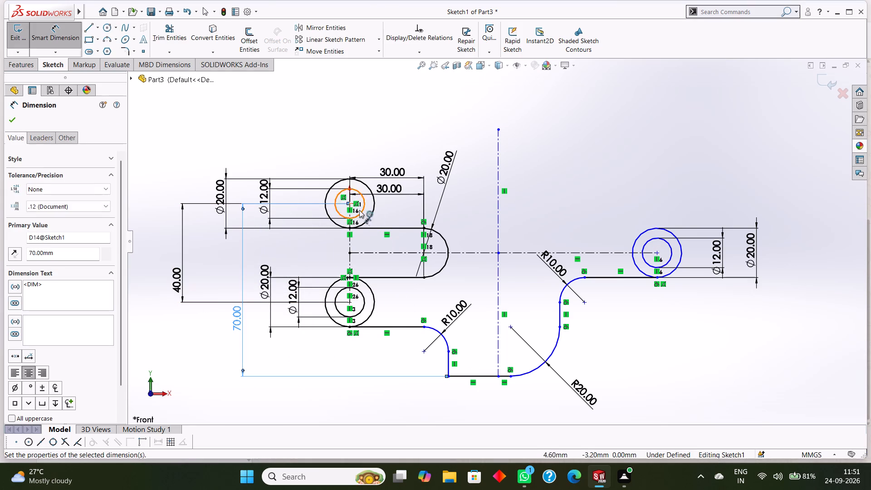
Dimension the horizontal distance from the upper left circle's centre to the profile's bottom left corner as 40 mm.
{"action": "left_click", "coordinate": [352, 204]}
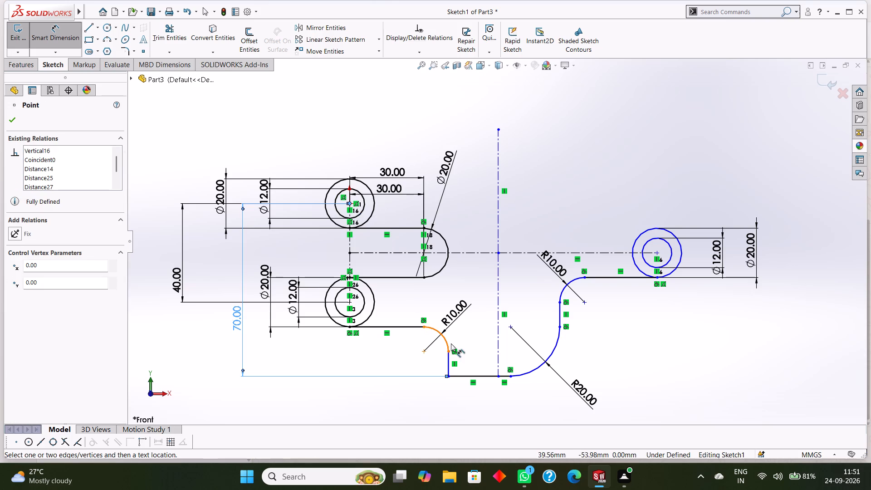
{"action": "left_click", "coordinate": [450, 378]}
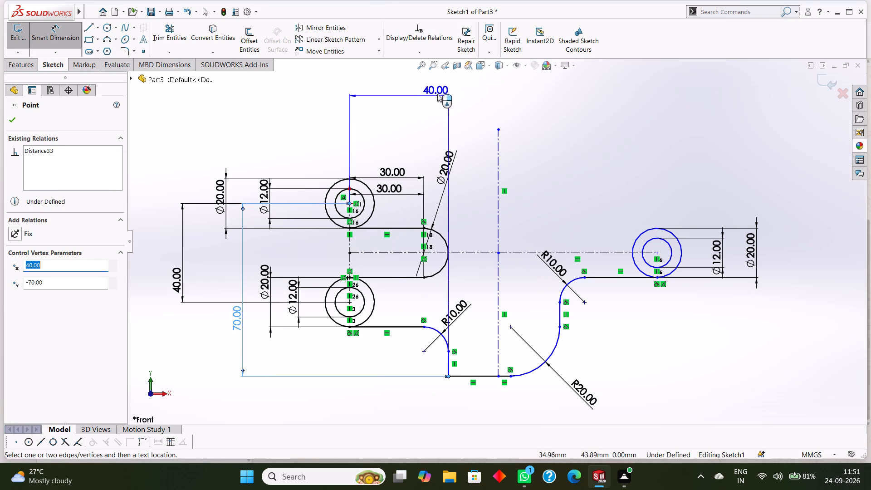
{"action": "left_click", "coordinate": [438, 90]}
{"action": "left_click", "coordinate": [398, 80]}
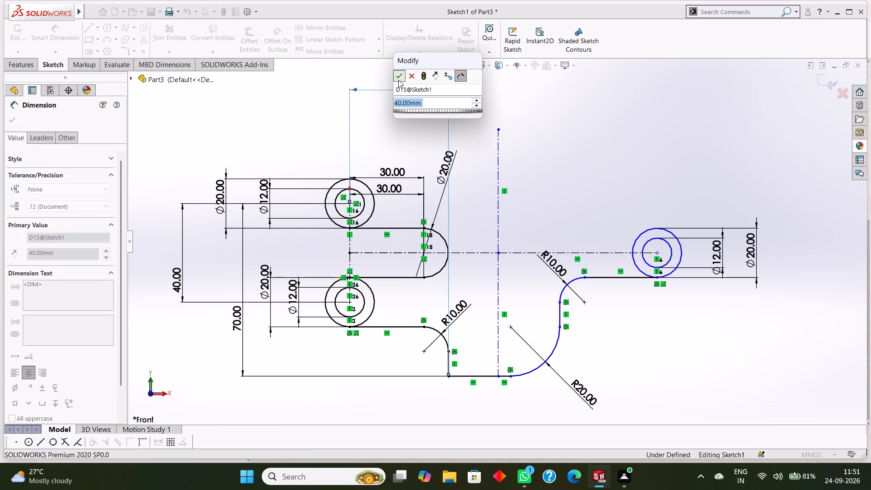
{"action": "left_click", "coordinate": [14, 120]}
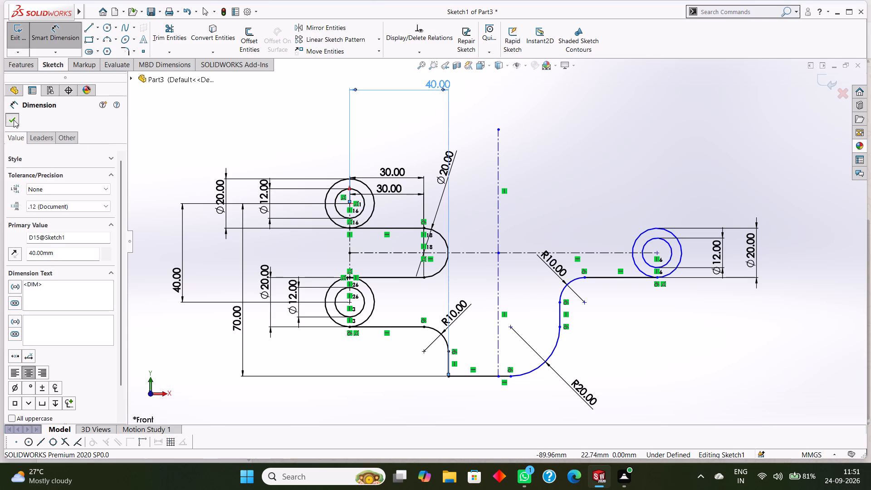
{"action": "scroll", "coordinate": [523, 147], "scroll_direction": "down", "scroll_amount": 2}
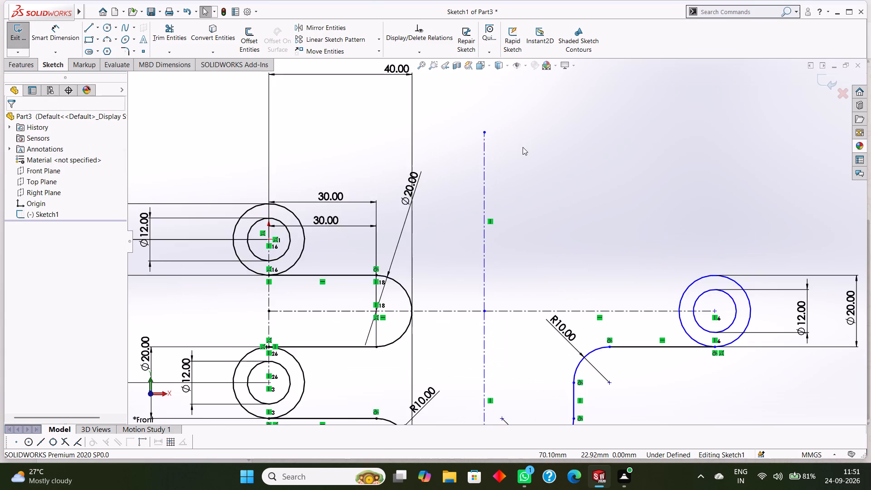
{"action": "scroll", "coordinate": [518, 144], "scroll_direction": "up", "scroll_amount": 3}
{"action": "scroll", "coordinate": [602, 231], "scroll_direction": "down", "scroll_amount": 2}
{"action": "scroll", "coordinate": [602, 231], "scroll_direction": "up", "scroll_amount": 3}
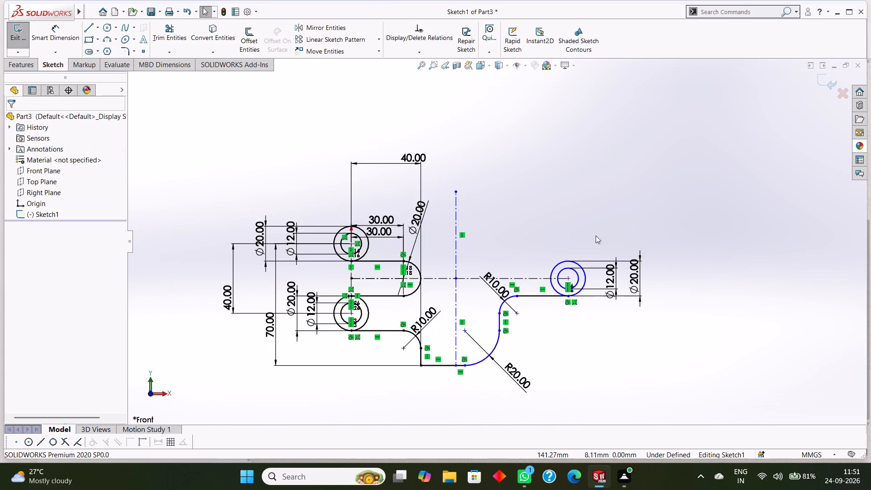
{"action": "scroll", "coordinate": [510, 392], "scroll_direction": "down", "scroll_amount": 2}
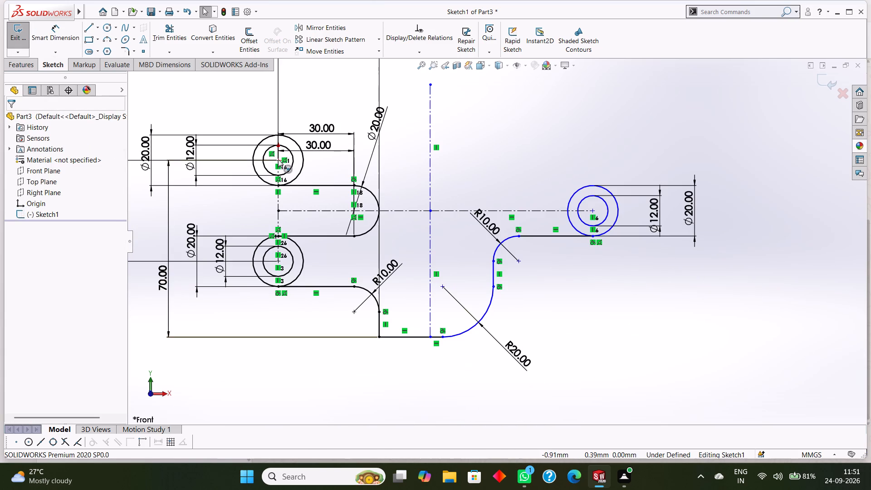
Dimension the horizontal distance from the upper left circle's centre to the upper end of the right R10 fillet.
{"action": "left_click", "coordinate": [278, 159]}
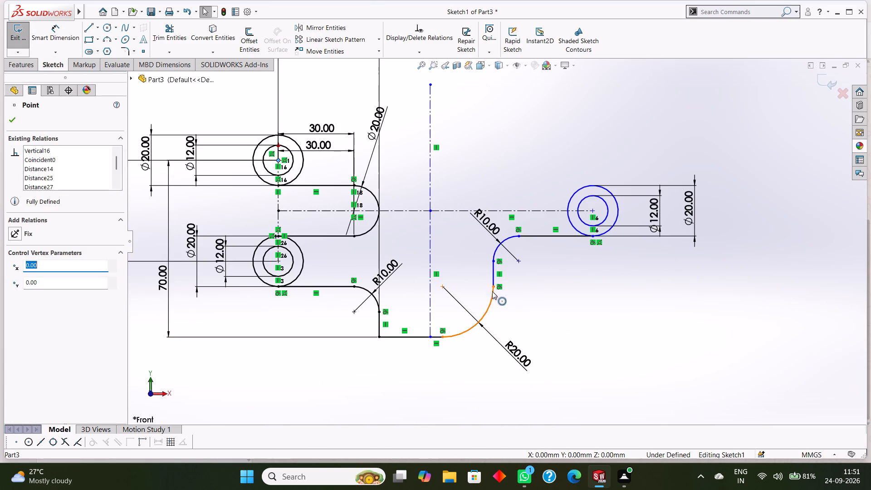
{"action": "left_click", "coordinate": [520, 238]}
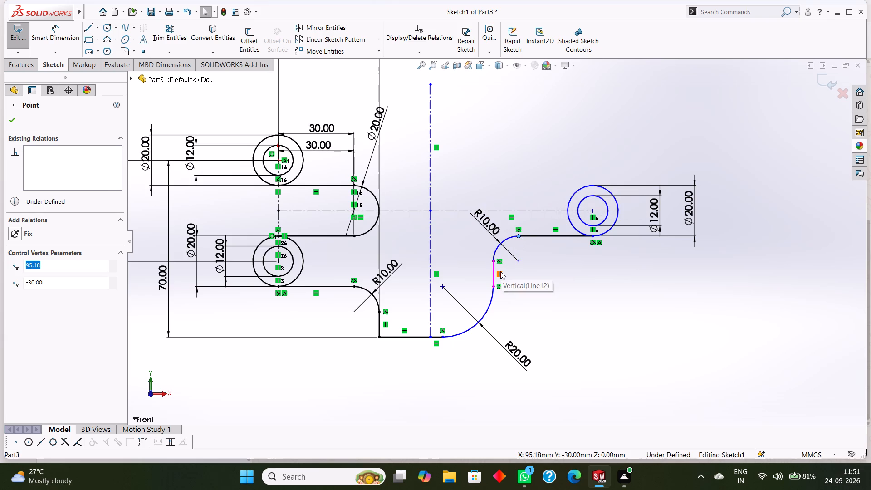
{"action": "key", "text": "Escape"}
{"action": "left_click", "coordinate": [63, 32]}
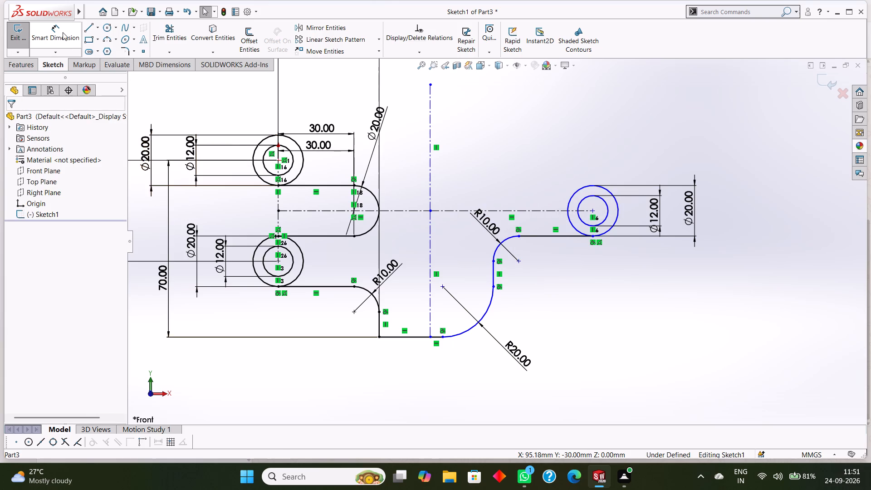
{"action": "left_click", "coordinate": [277, 160]}
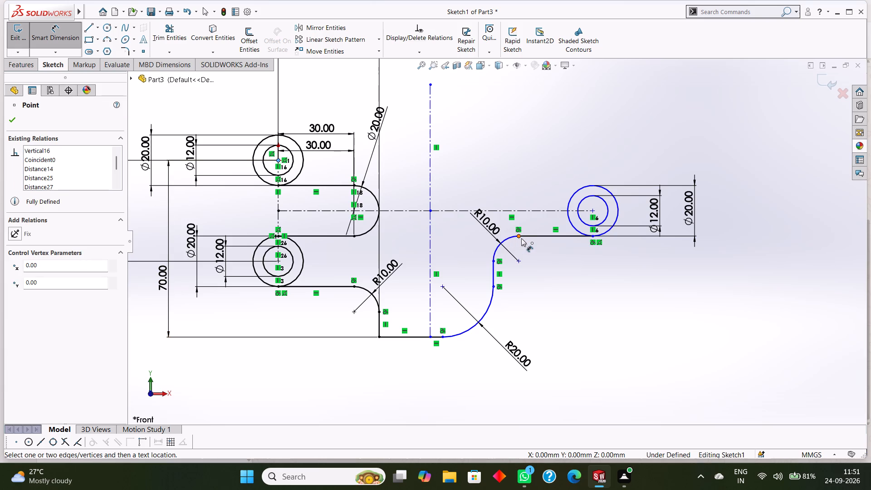
{"action": "left_click", "coordinate": [521, 238]}
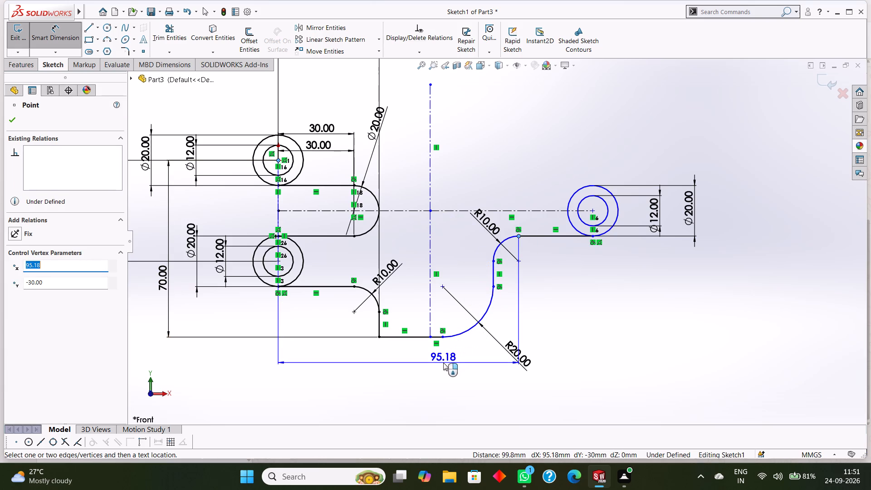
{"action": "left_click", "coordinate": [443, 363]}
{"action": "left_click", "coordinate": [401, 349]}
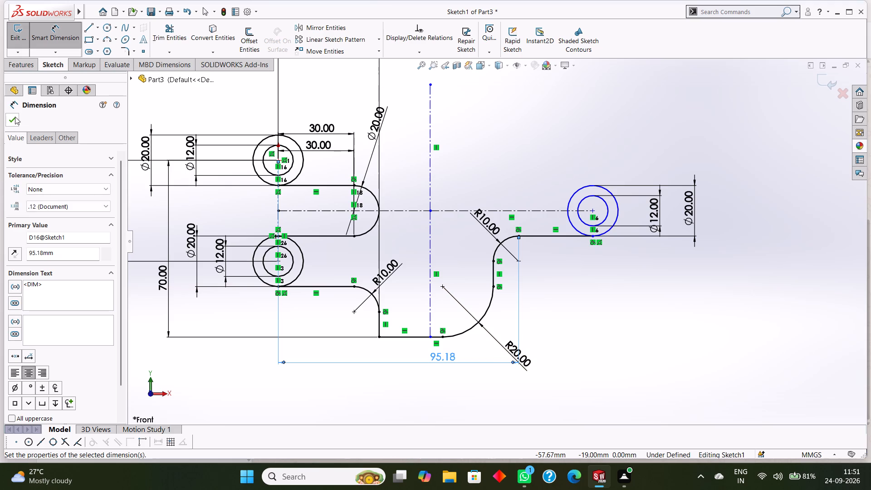
{"action": "left_click", "coordinate": [14, 119]}
Dimension the horizontal distance from the upper left circle's centre to the right circle pair's centre as 120 mm.
{"action": "scroll", "coordinate": [533, 254], "scroll_direction": "up", "scroll_amount": 2}
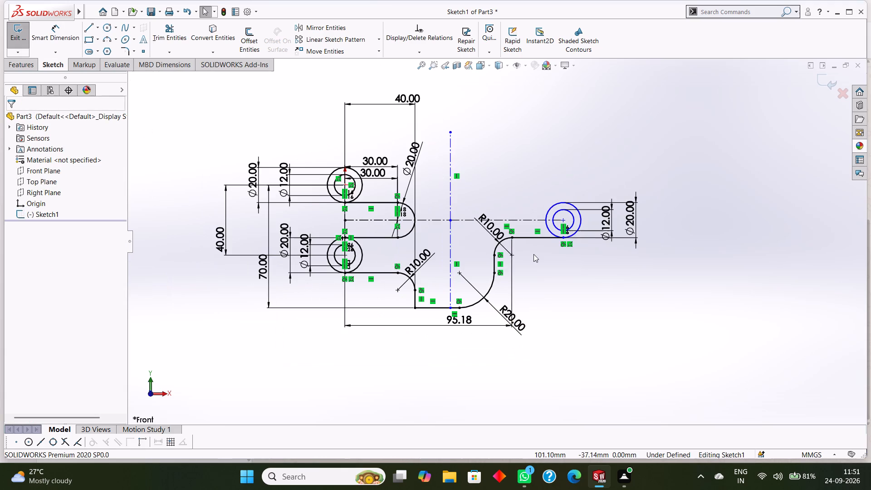
{"action": "scroll", "coordinate": [511, 234], "scroll_direction": "down", "scroll_amount": 3}
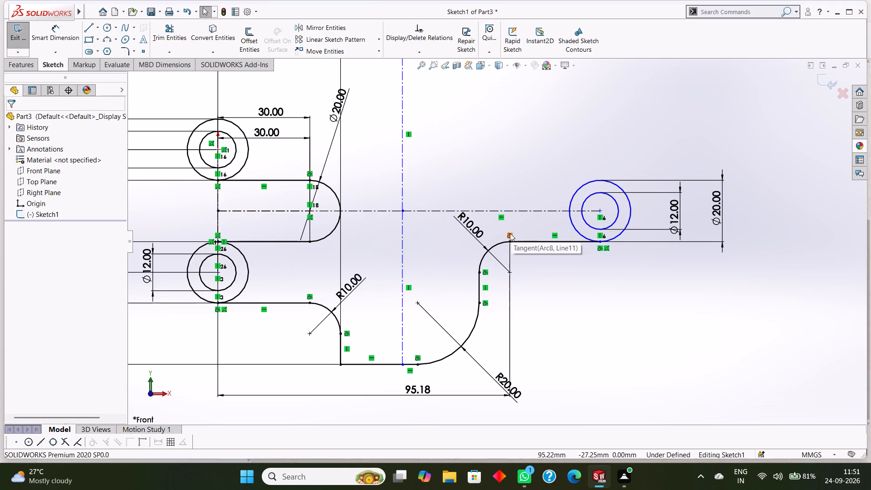
{"action": "scroll", "coordinate": [510, 233], "scroll_direction": "up", "scroll_amount": 3}
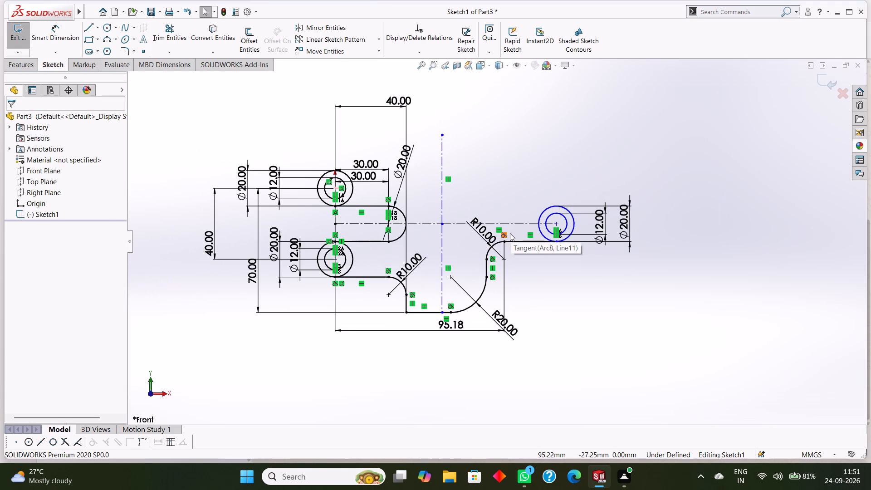
{"action": "scroll", "coordinate": [565, 222], "scroll_direction": "down", "scroll_amount": 3}
{"action": "scroll", "coordinate": [243, 227], "scroll_direction": "up", "scroll_amount": 2}
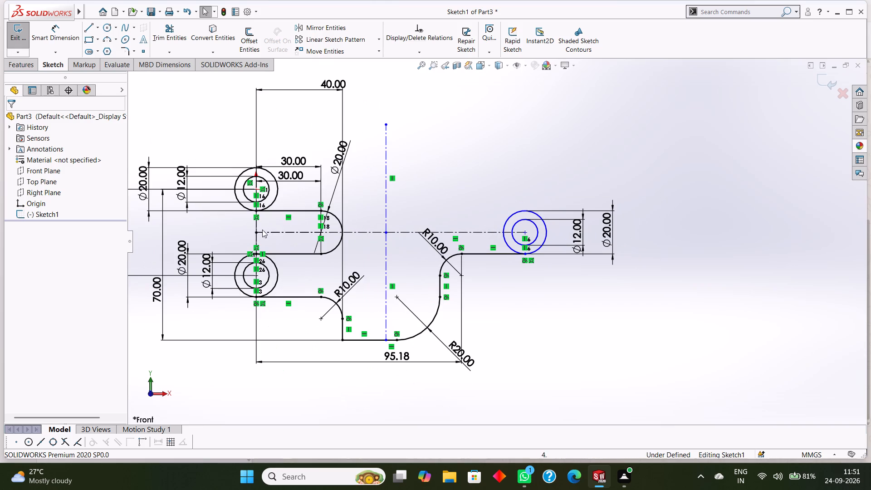
{"action": "left_click", "coordinate": [66, 29]}
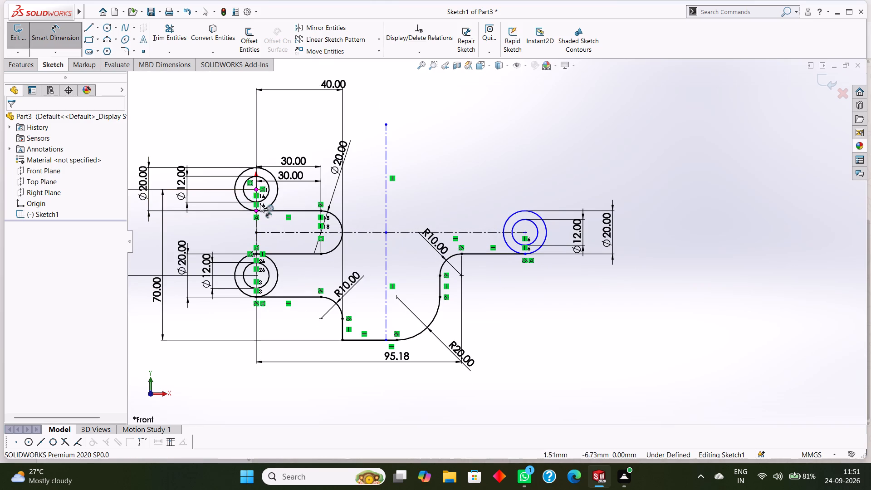
{"action": "left_click", "coordinate": [254, 189]}
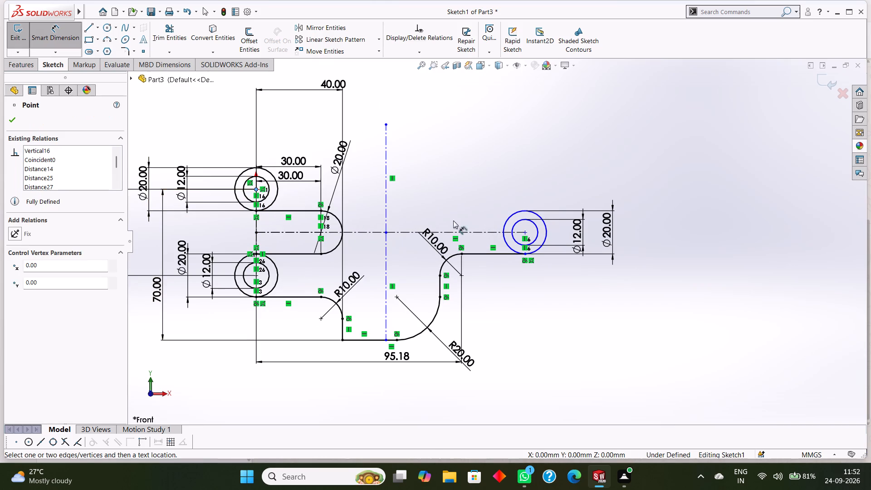
{"action": "left_click", "coordinate": [523, 231]}
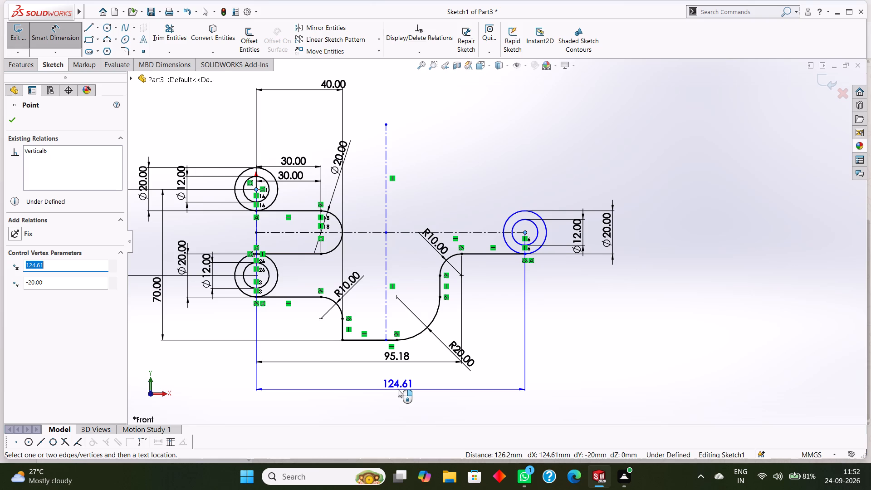
{"action": "left_click", "coordinate": [398, 391]}
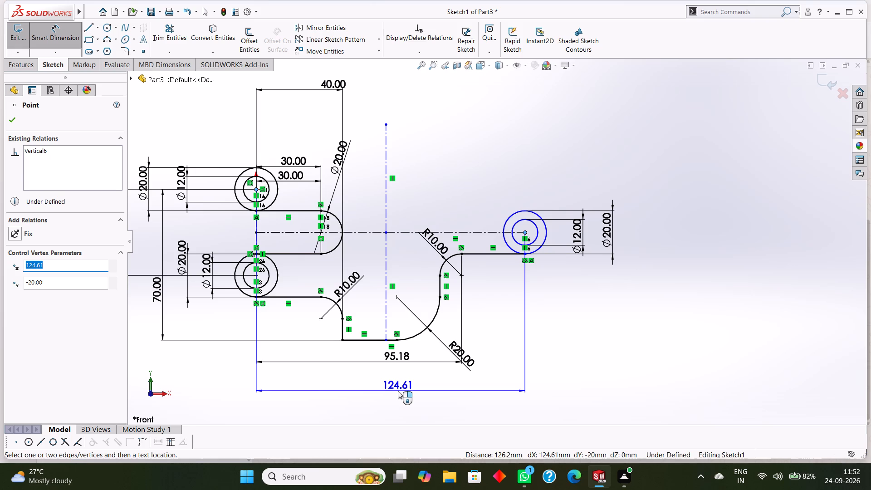
{"action": "type", "text": "120"}
{"action": "key", "text": "Return"}
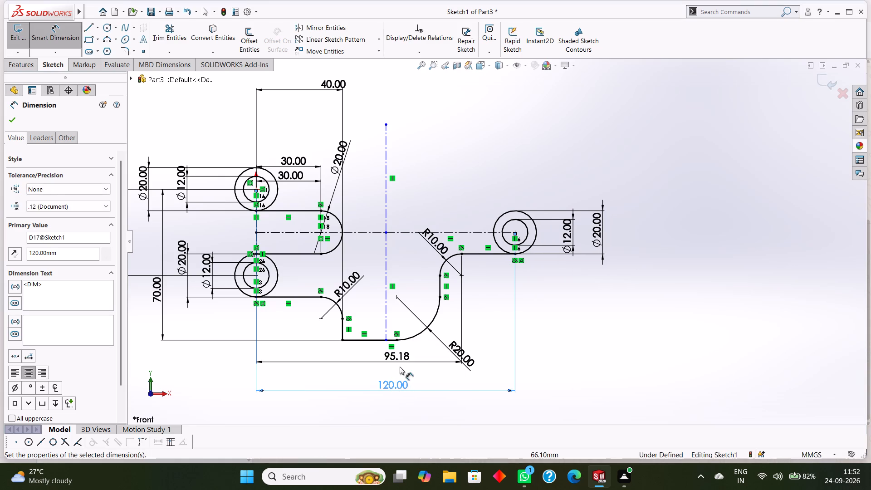
Set the horizontal distance from the upper left circle's centre to the right R10 fillet's upper end to 95 mm.
{"action": "double_click", "coordinate": [391, 357]}
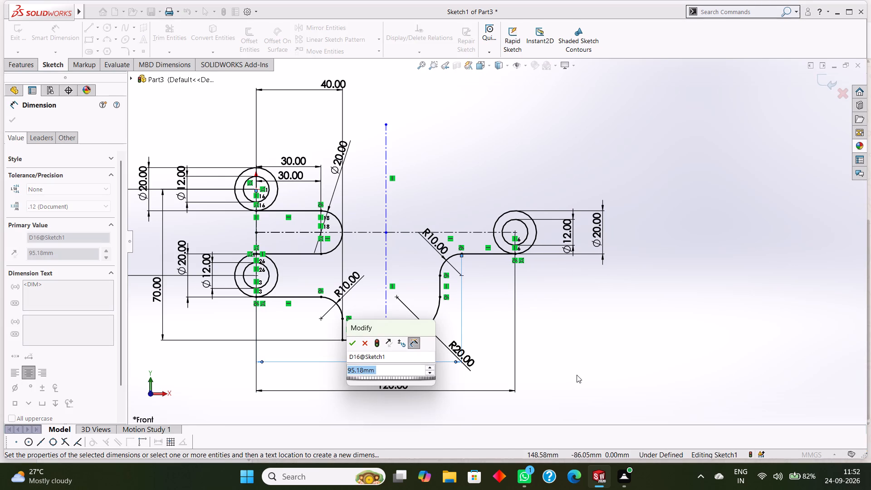
{"action": "type", "text": "95"}
{"action": "key", "text": "Return"}
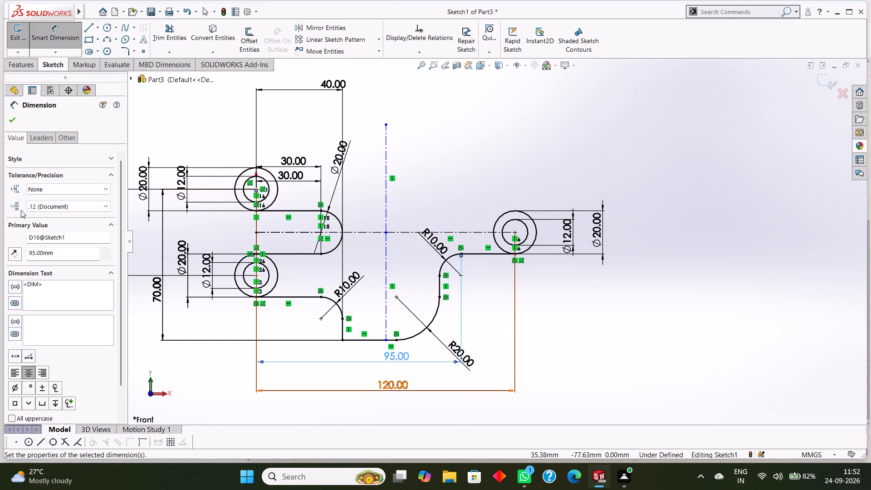
{"action": "left_click", "coordinate": [14, 116]}
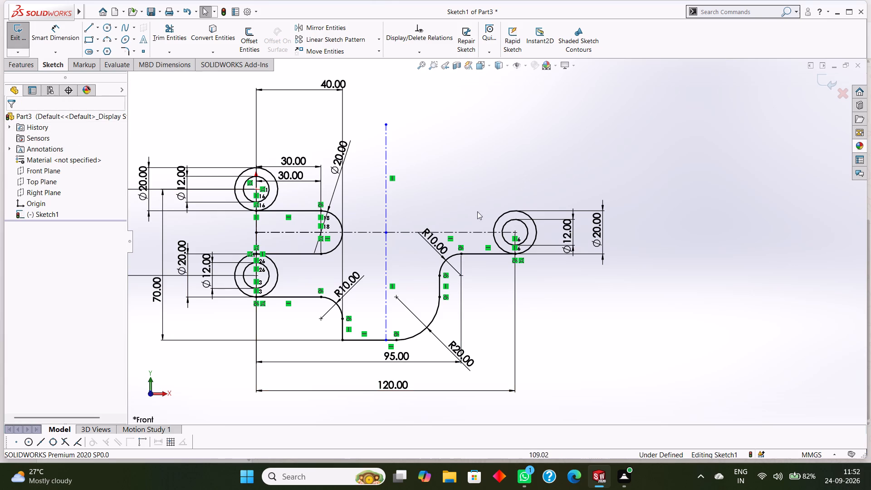
Examine the dimensioned profile around the left circle pairs, the rounded slot and the vertical centreline.
{"action": "scroll", "coordinate": [391, 206], "scroll_direction": "down", "scroll_amount": 3}
{"action": "scroll", "coordinate": [459, 210], "scroll_direction": "up", "scroll_amount": 5}
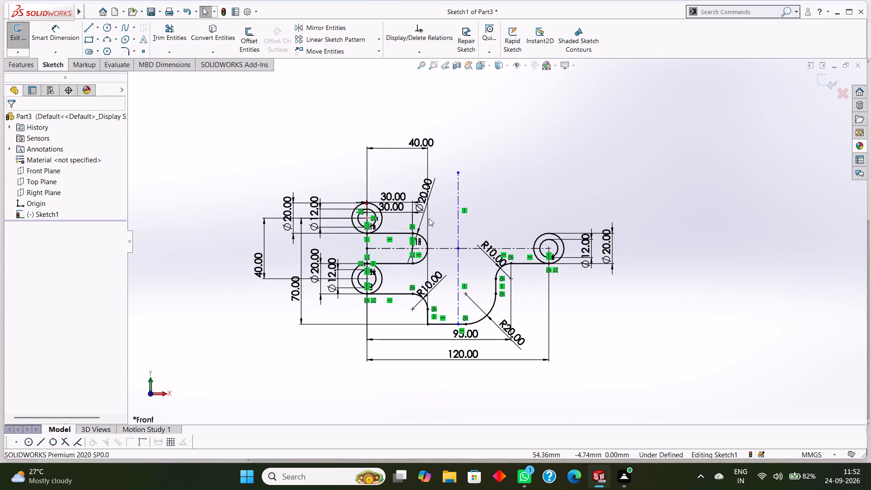
{"action": "scroll", "coordinate": [445, 188], "scroll_direction": "down", "scroll_amount": 4}
{"action": "scroll", "coordinate": [468, 227], "scroll_direction": "up", "scroll_amount": 4}
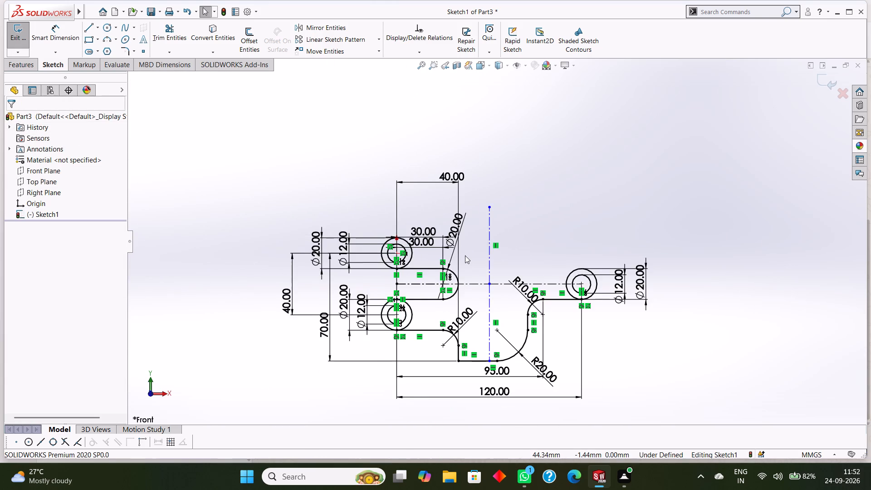
{"action": "scroll", "coordinate": [465, 255], "scroll_direction": "down", "scroll_amount": 3}
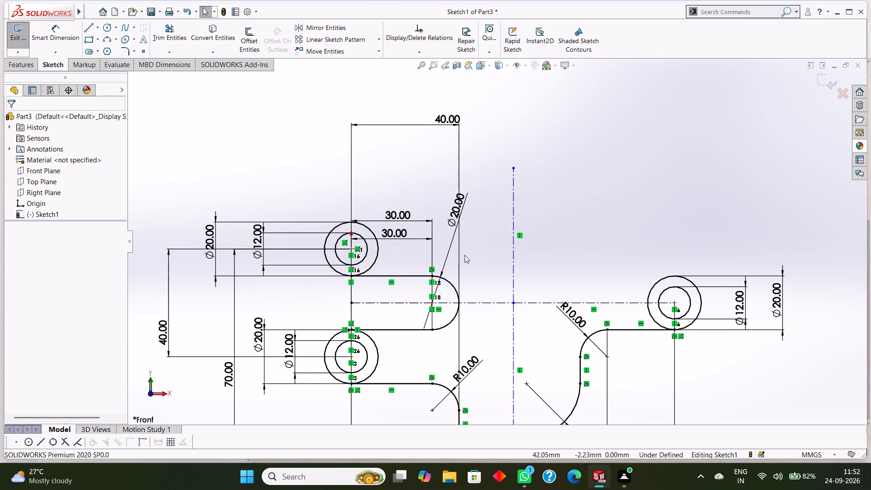
{"action": "scroll", "coordinate": [465, 254], "scroll_direction": "down", "scroll_amount": 1}
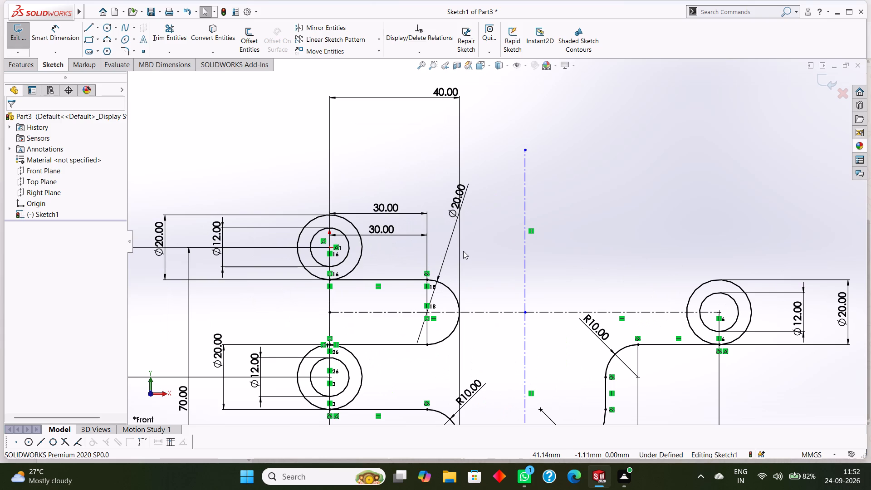
{"action": "scroll", "coordinate": [493, 179], "scroll_direction": "up", "scroll_amount": 2}
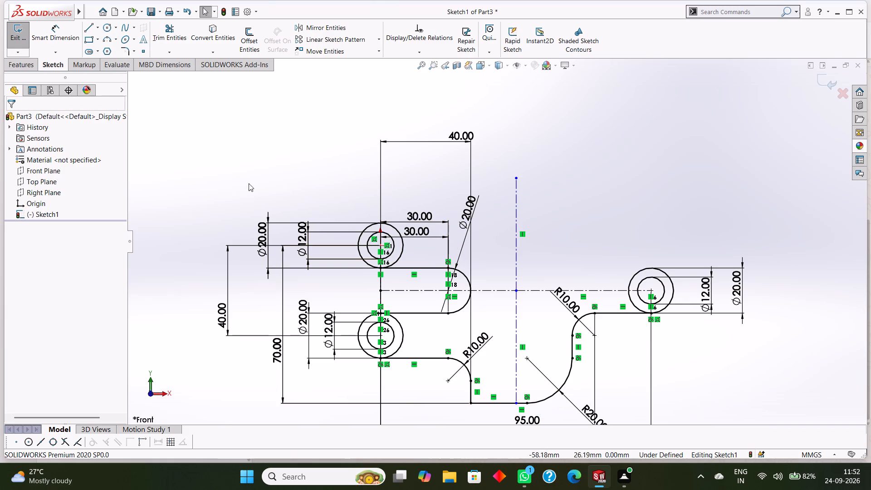
Draw a 25 mm horizontal line leftward from the upper end of the vertical centreline.
{"action": "left_click", "coordinate": [90, 28]}
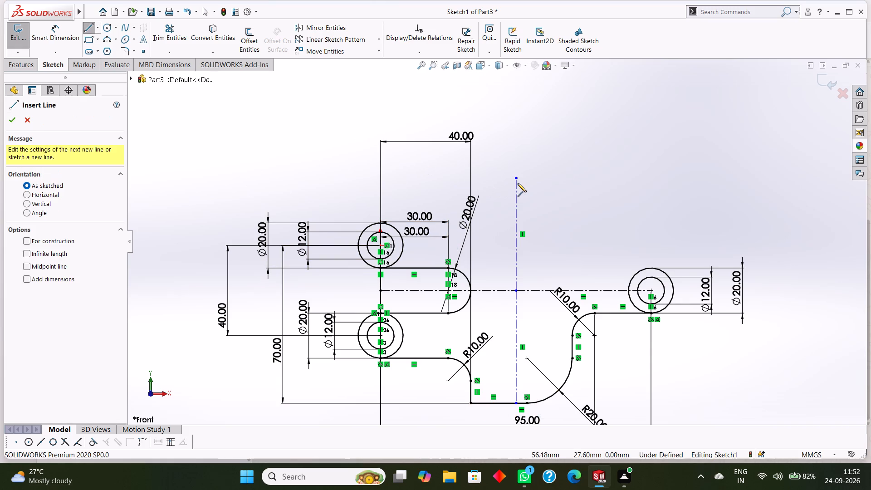
{"action": "left_click", "coordinate": [519, 178]}
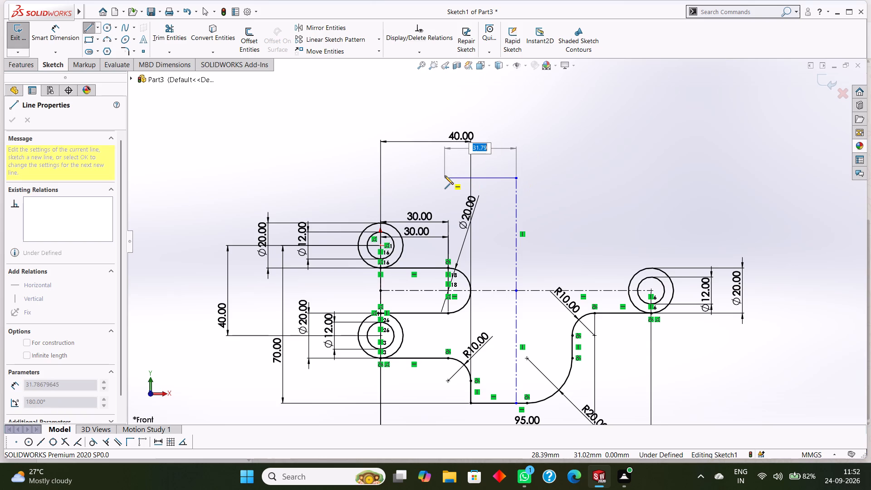
{"action": "type", "text": "25"}
{"action": "key", "text": "Return"}
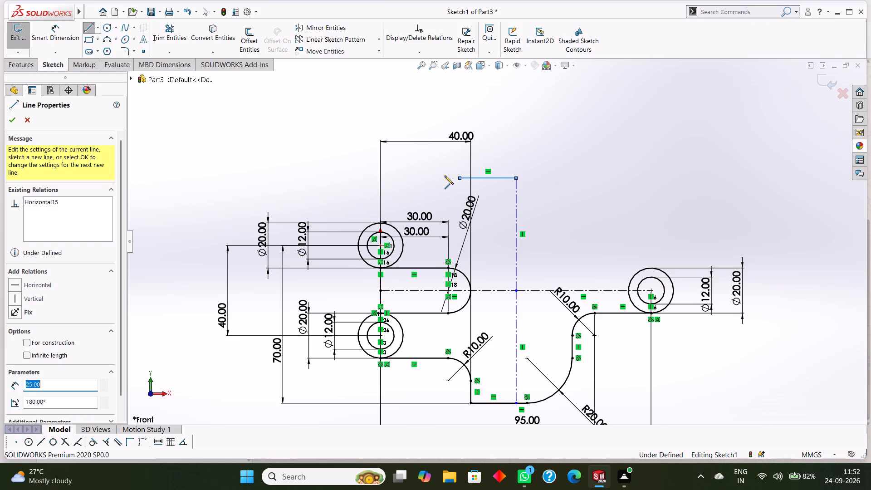
{"action": "right_click", "coordinate": [433, 167]}
{"action": "left_click", "coordinate": [458, 172]}
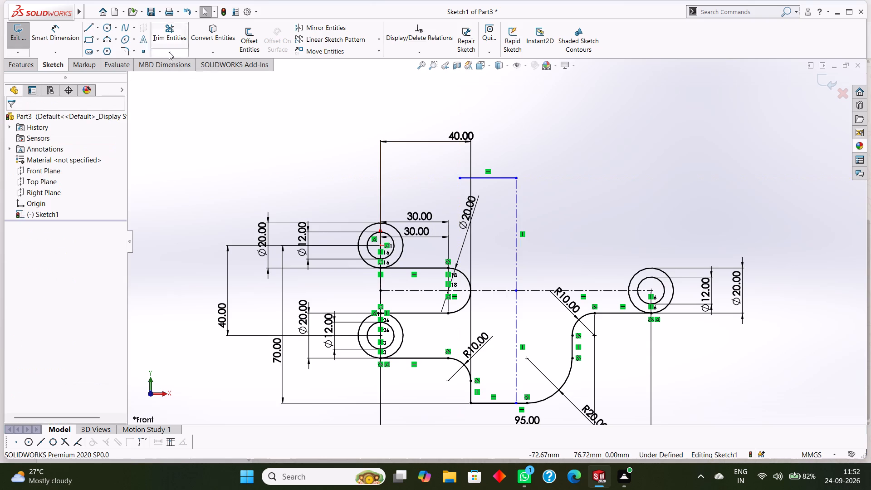
Draw a 25 mm horizontal line rightward from the upper end of the vertical centreline.
{"action": "left_click", "coordinate": [90, 30]}
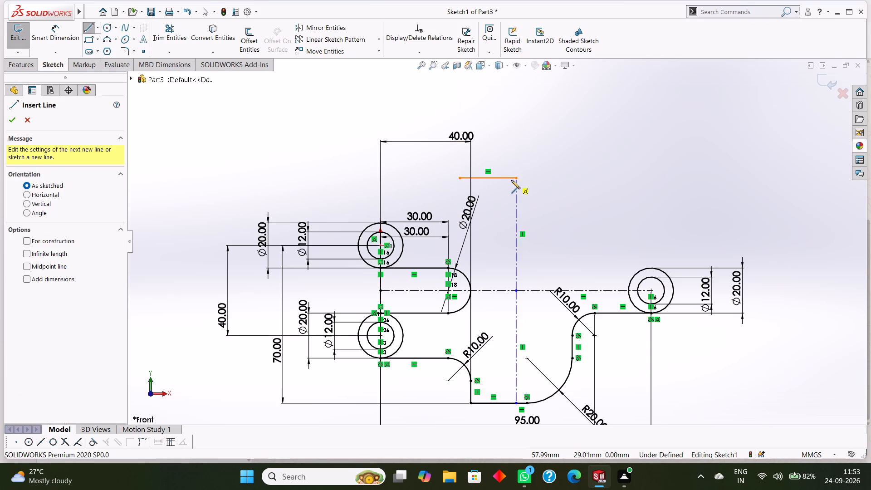
{"action": "left_click", "coordinate": [515, 179]}
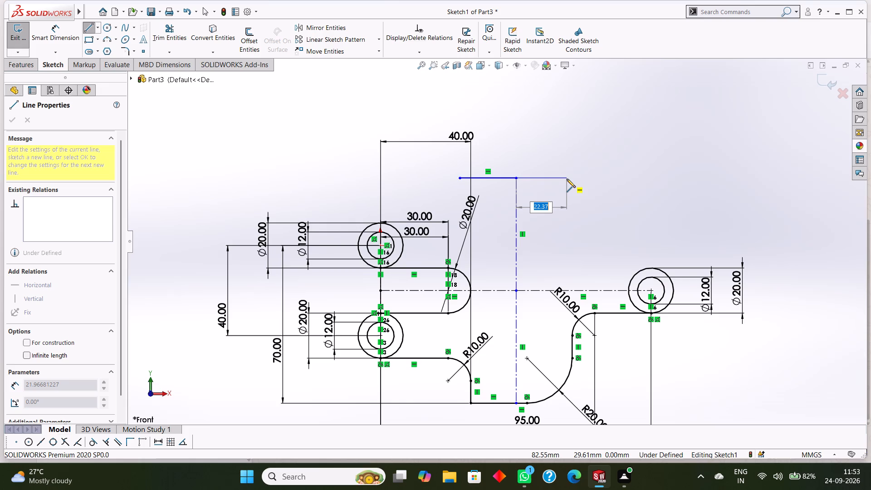
{"action": "type", "text": "25"}
{"action": "key", "text": "Return"}
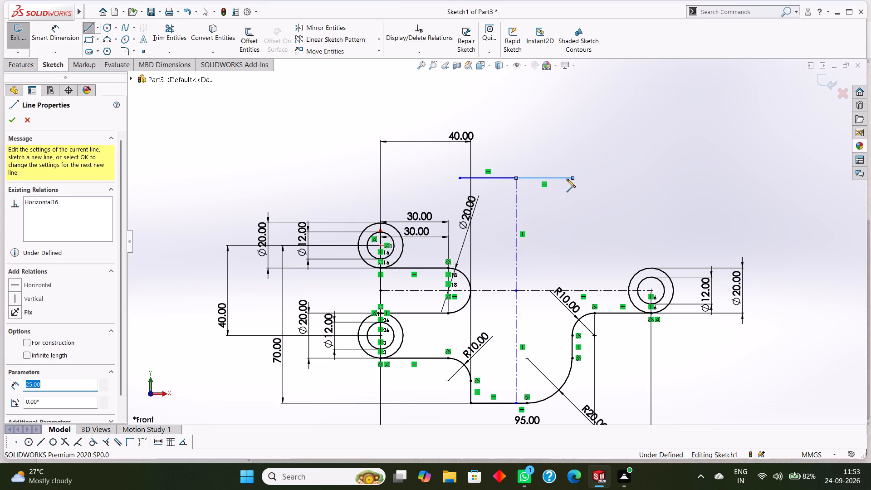
{"action": "right_click", "coordinate": [628, 134]}
{"action": "left_click", "coordinate": [651, 138]}
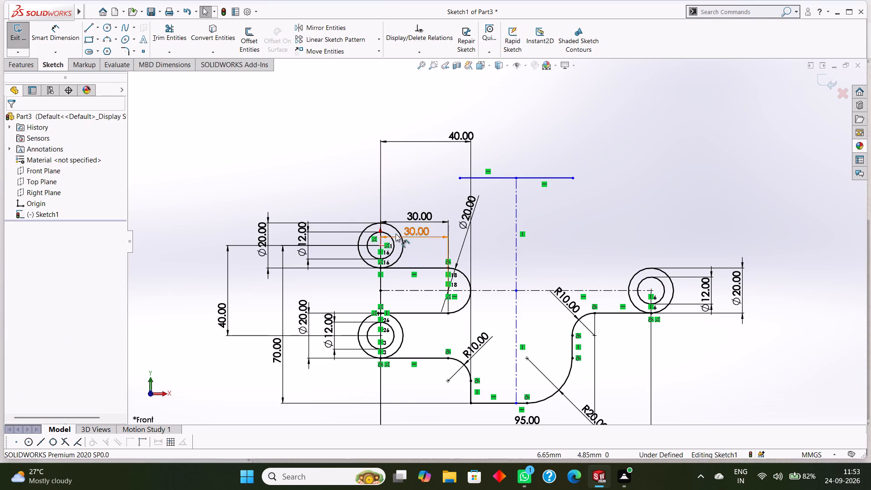
Examine the horizontal lines at the top of the centreline against the left circles and the slot.
{"action": "scroll", "coordinate": [393, 230], "scroll_direction": "down", "scroll_amount": 11}
{"action": "scroll", "coordinate": [481, 221], "scroll_direction": "up", "scroll_amount": 5}
{"action": "scroll", "coordinate": [526, 226], "scroll_direction": "up", "scroll_amount": 5}
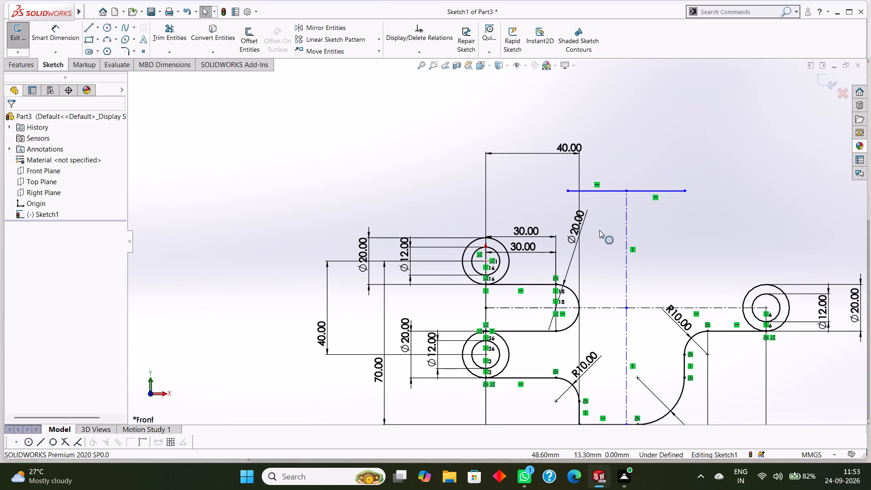
{"action": "scroll", "coordinate": [594, 230], "scroll_direction": "up", "scroll_amount": 2}
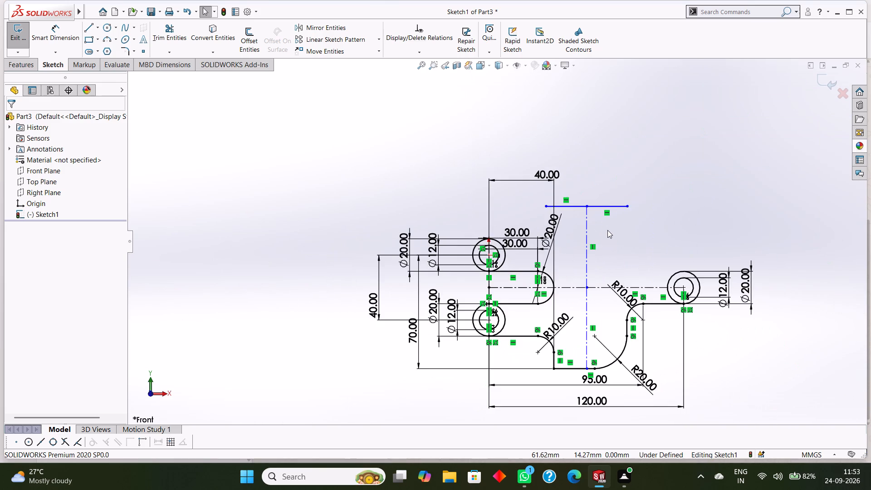
{"action": "scroll", "coordinate": [597, 230], "scroll_direction": "down", "scroll_amount": 3}
{"action": "scroll", "coordinate": [556, 225], "scroll_direction": "down", "scroll_amount": 1}
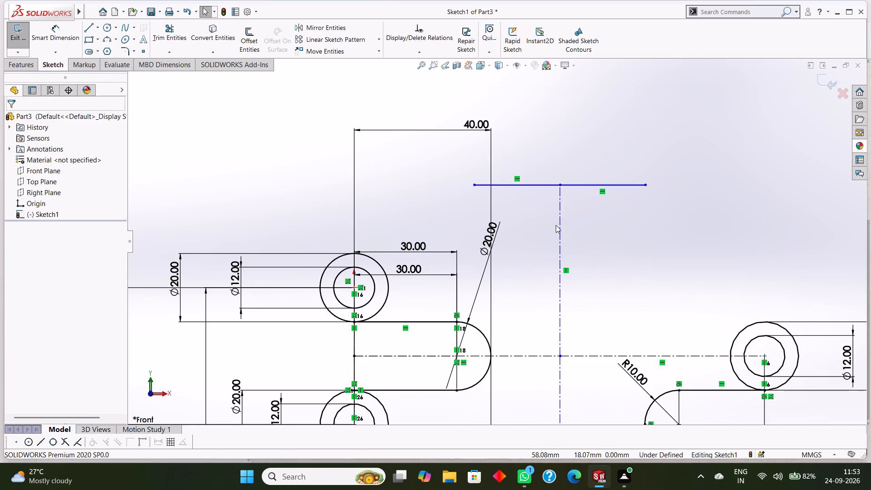
{"action": "scroll", "coordinate": [556, 225], "scroll_direction": "up", "scroll_amount": 3}
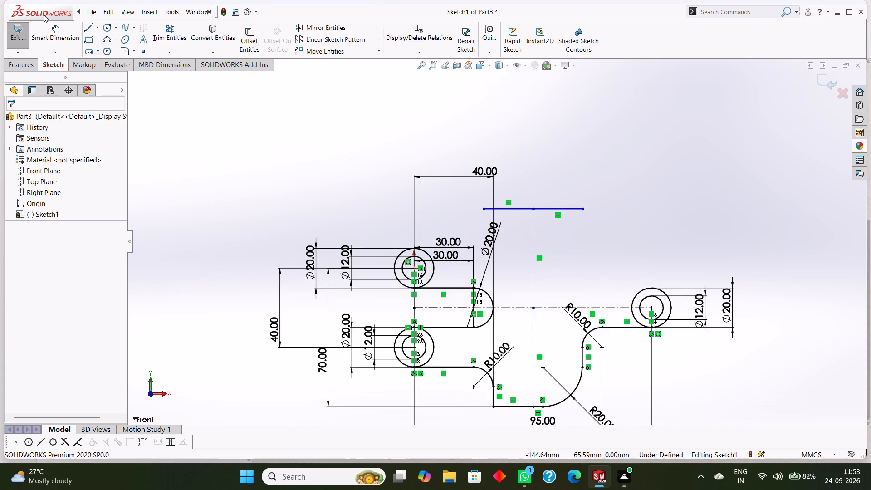
Draw a horizontal line about 35 mm from the upper-left 20 mm circle's top, continuing 20 mm vertically to the top edge's left end.
{"action": "left_click", "coordinate": [86, 27]}
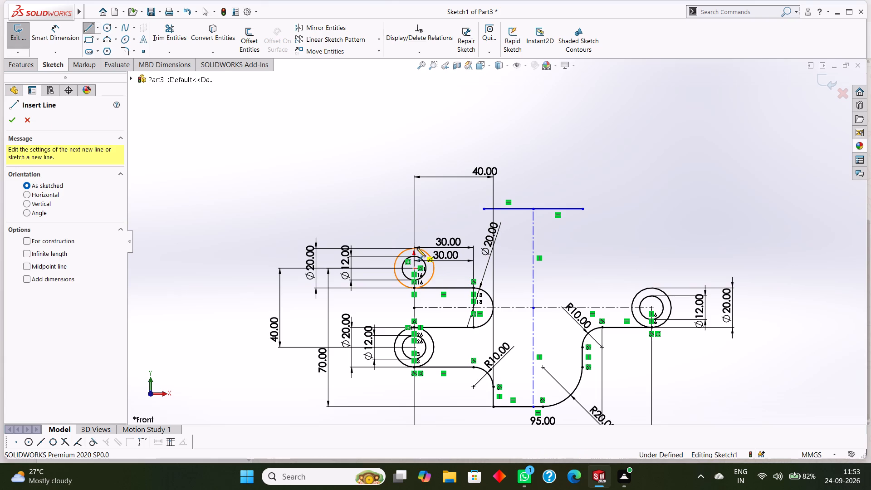
{"action": "scroll", "coordinate": [414, 247], "scroll_direction": "down", "scroll_amount": 5}
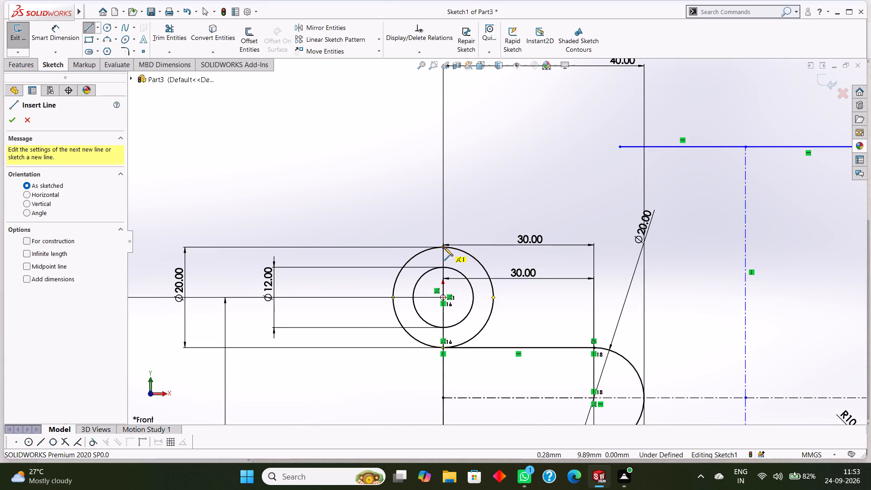
{"action": "left_click", "coordinate": [444, 247]}
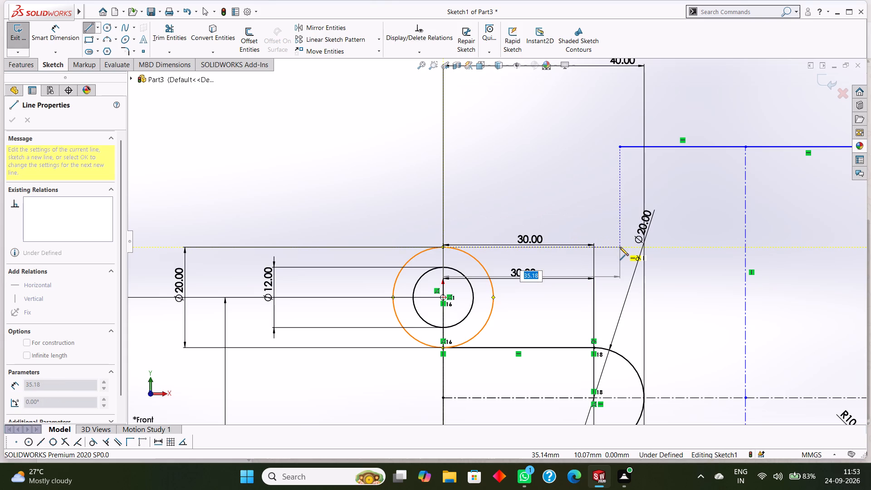
{"action": "left_click", "coordinate": [620, 247]}
{"action": "left_click", "coordinate": [620, 145]}
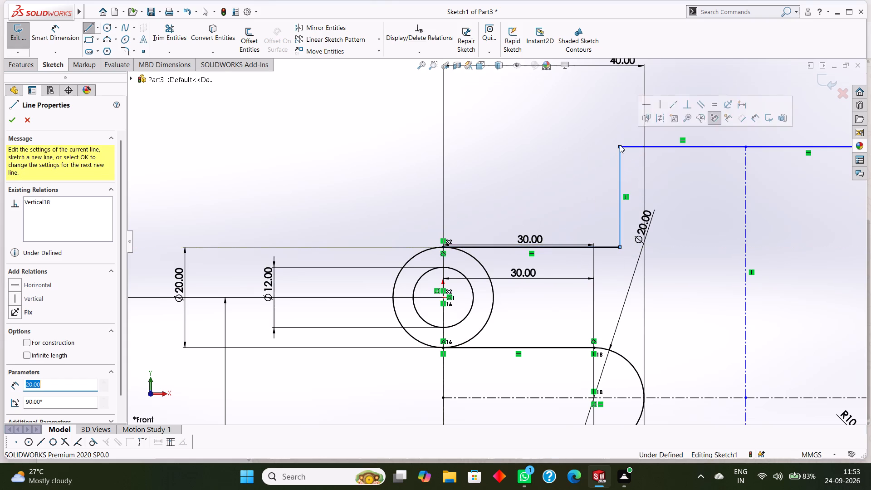
{"action": "scroll", "coordinate": [620, 145], "scroll_direction": "up", "scroll_amount": 6}
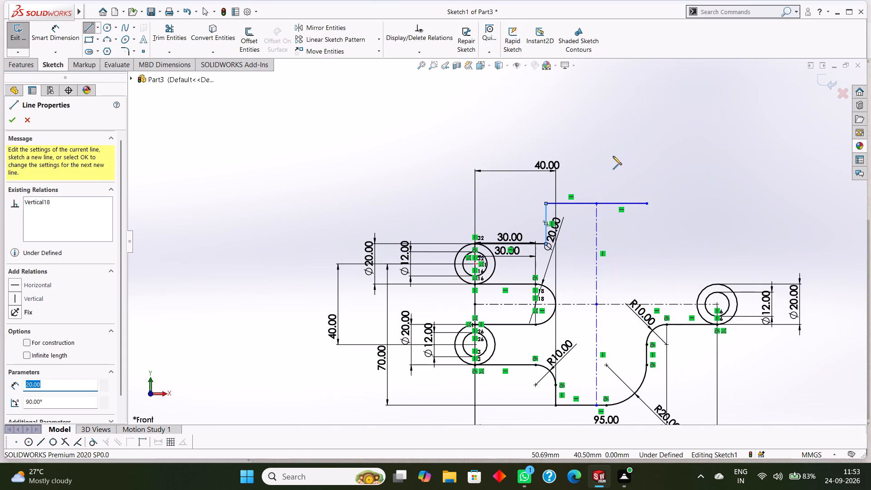
{"action": "right_click", "coordinate": [617, 143]}
{"action": "left_click", "coordinate": [647, 149]}
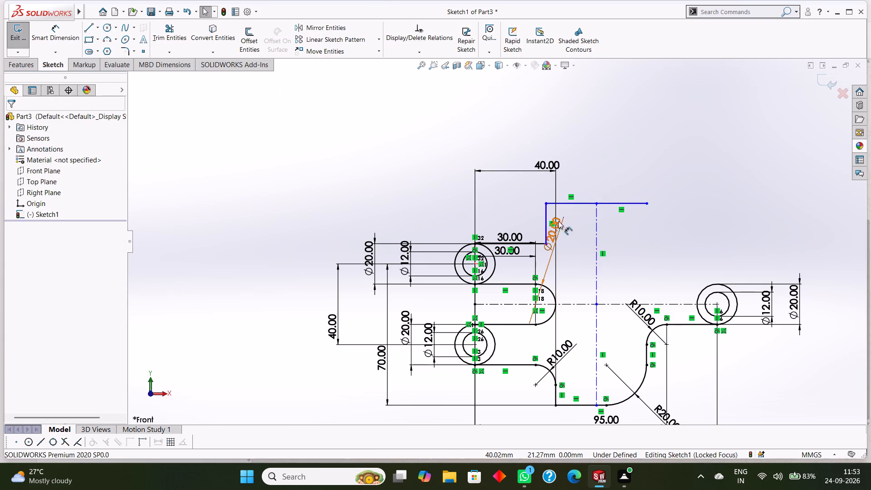
Draw a 35 mm horizontal line leftward from the right 20 mm circle's top, continuing about 40 mm up to the top edge's right end.
{"action": "left_click", "coordinate": [321, 101]}
{"action": "left_click", "coordinate": [89, 28]}
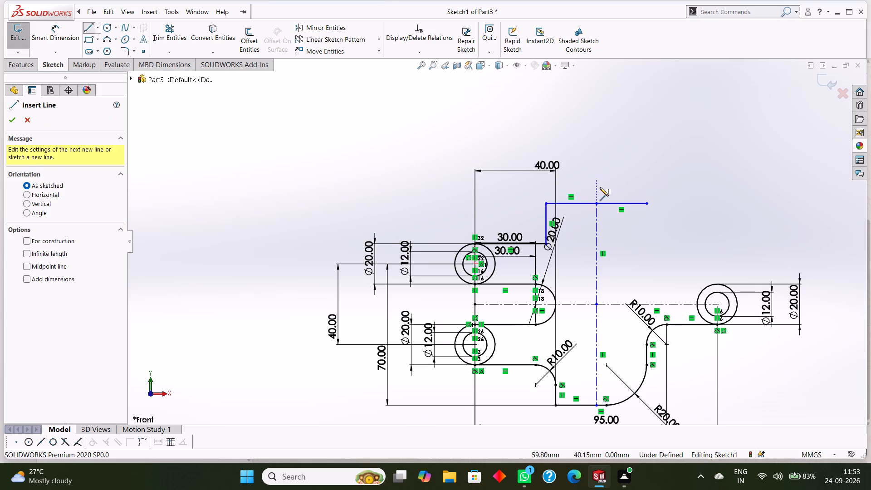
{"action": "left_click", "coordinate": [718, 284]}
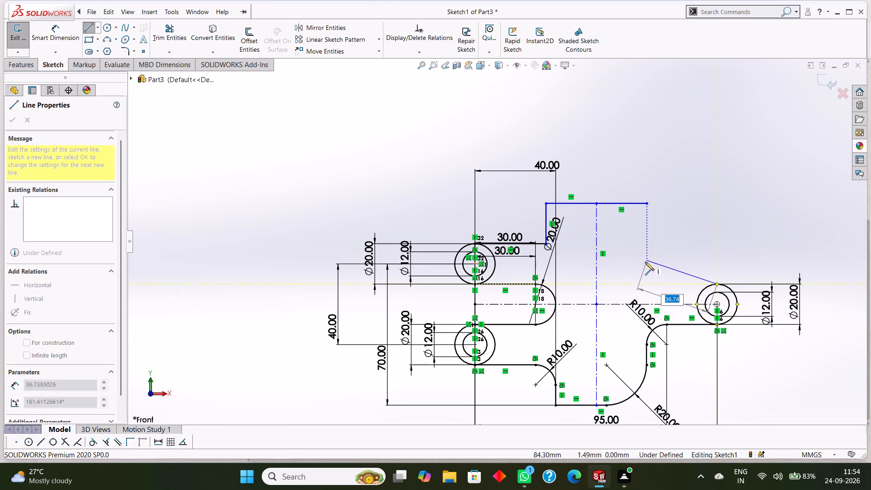
{"action": "left_click", "coordinate": [647, 285]}
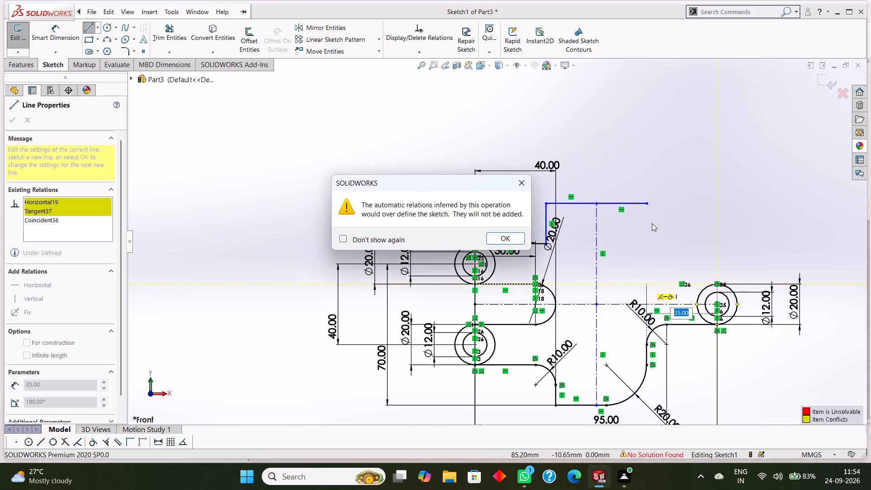
{"action": "left_click", "coordinate": [493, 237]}
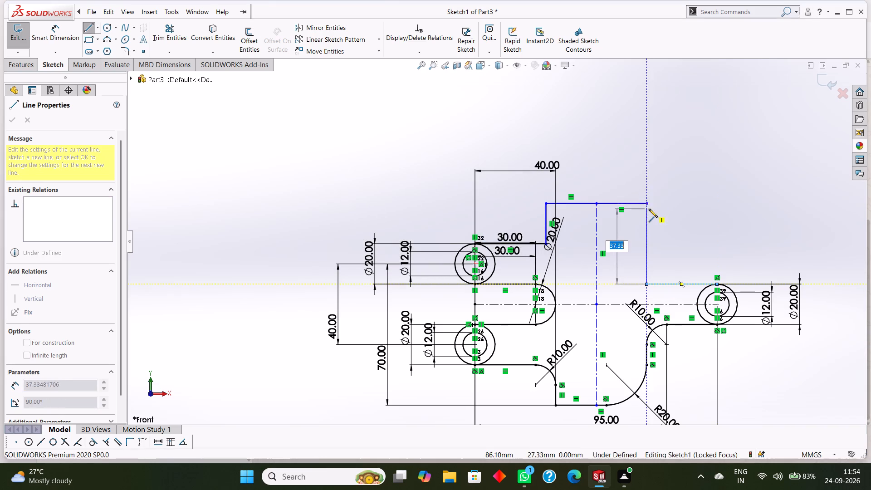
{"action": "left_click", "coordinate": [646, 205]}
{"action": "right_click", "coordinate": [638, 153]}
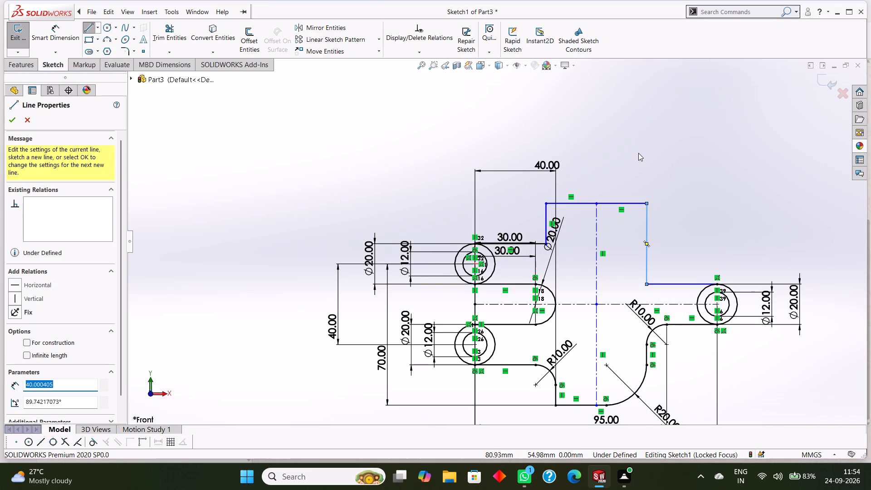
{"action": "left_click", "coordinate": [663, 157]}
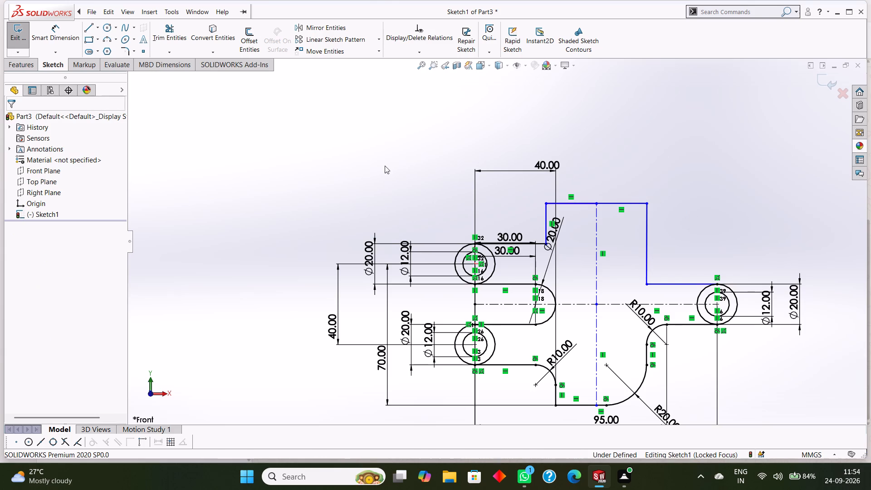
Apply a 20 mm sketch fillet to the corner between the top edge and the right vertical line.
{"action": "left_click", "coordinate": [136, 54]}
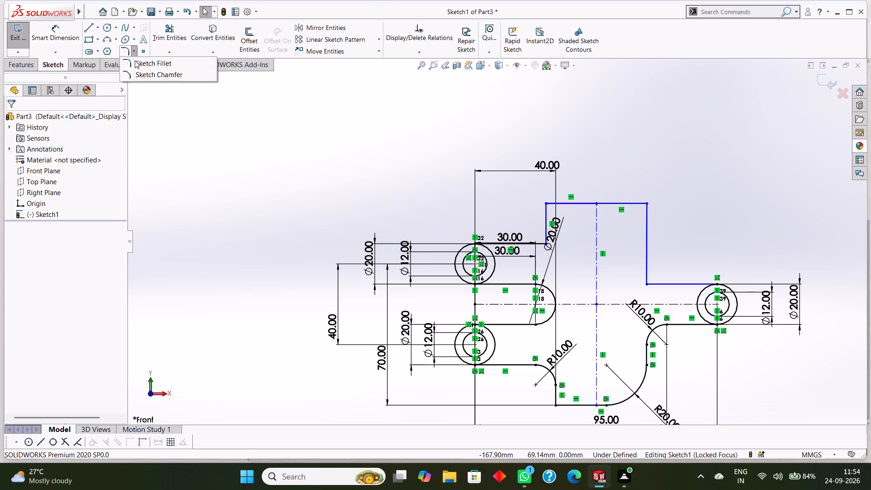
{"action": "left_click", "coordinate": [152, 59]}
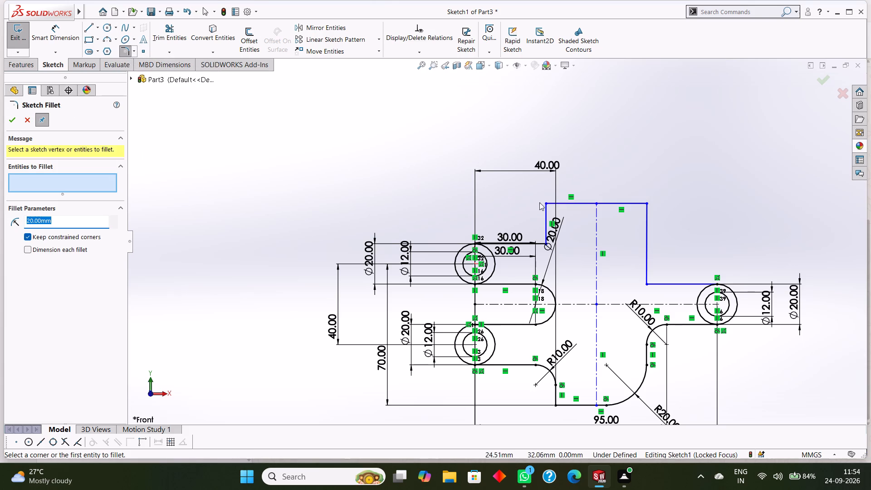
{"action": "left_click", "coordinate": [638, 203]}
{"action": "left_click", "coordinate": [645, 216]}
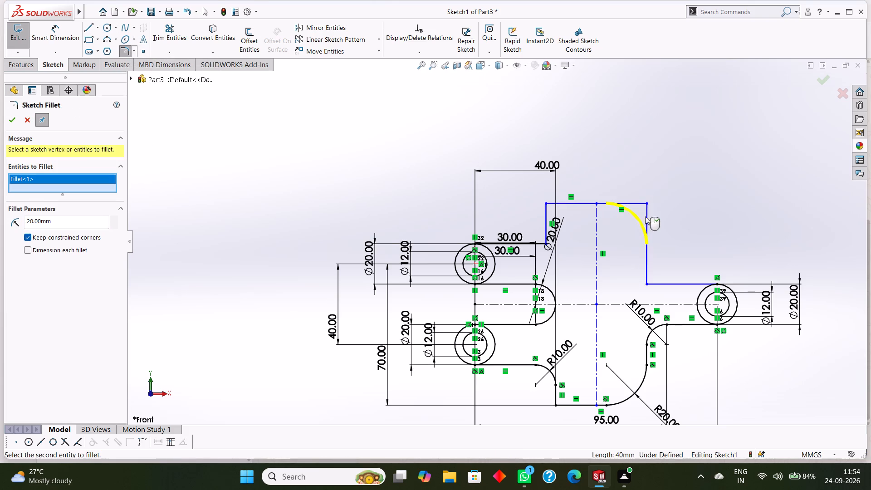
{"action": "left_click", "coordinate": [15, 120]}
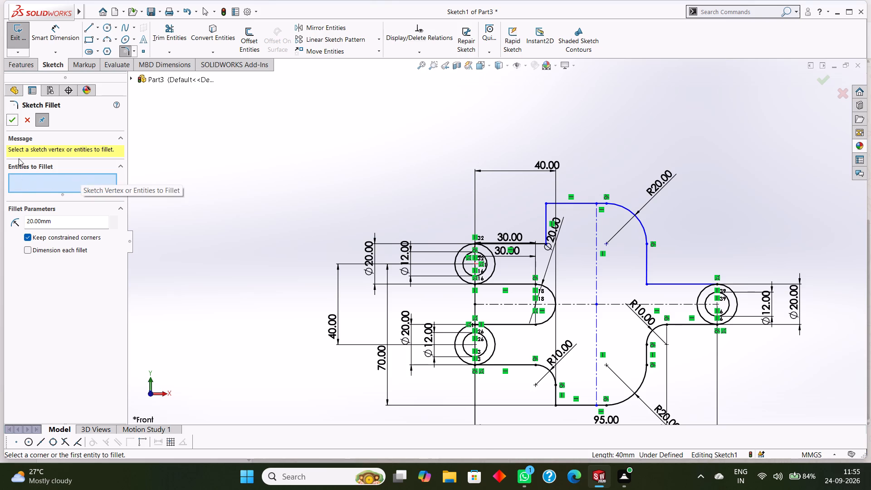
Add 10 mm sketch fillets at the lower corners where the two upper vertical lines meet the horizontal lines from the circles.
{"action": "left_click_drag", "start_coordinate": [64, 220], "coordinate": [12, 214]}
{"action": "type", "text": "10"}
{"action": "key", "text": "Return"}
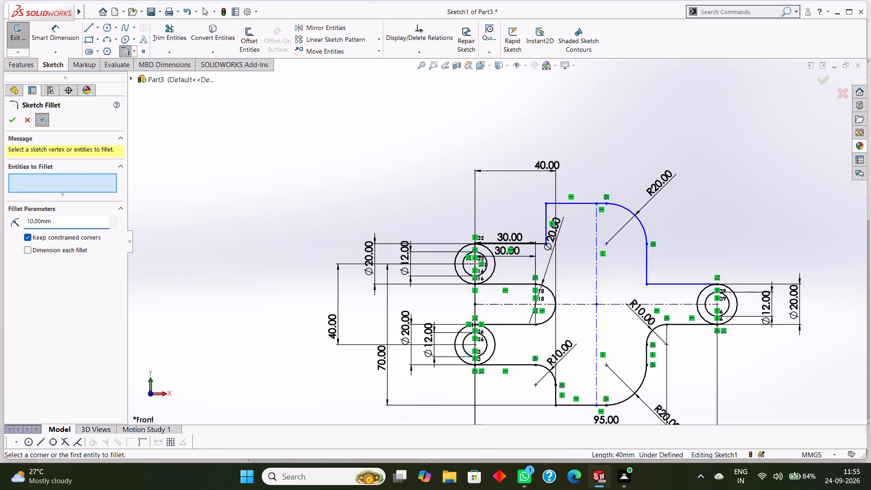
{"action": "scroll", "coordinate": [470, 270], "scroll_direction": "down", "scroll_amount": 3}
{"action": "scroll", "coordinate": [508, 234], "scroll_direction": "down", "scroll_amount": 3}
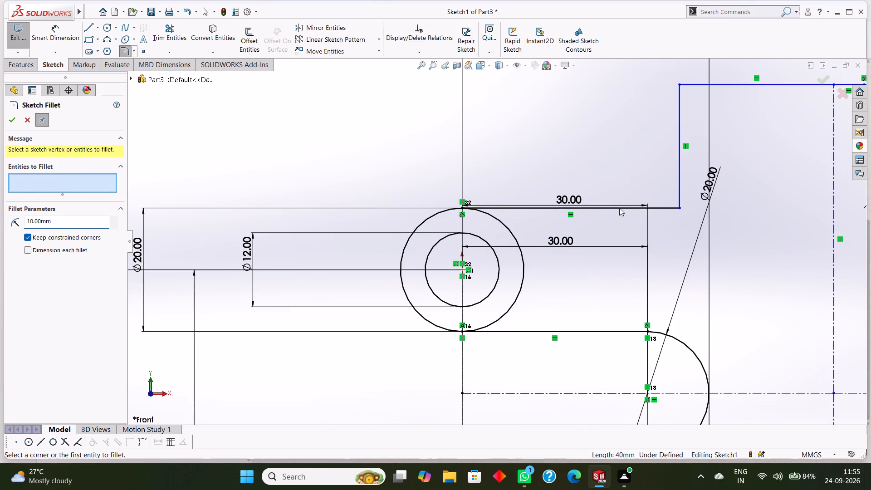
{"action": "left_click", "coordinate": [661, 207]}
{"action": "left_click", "coordinate": [679, 185]}
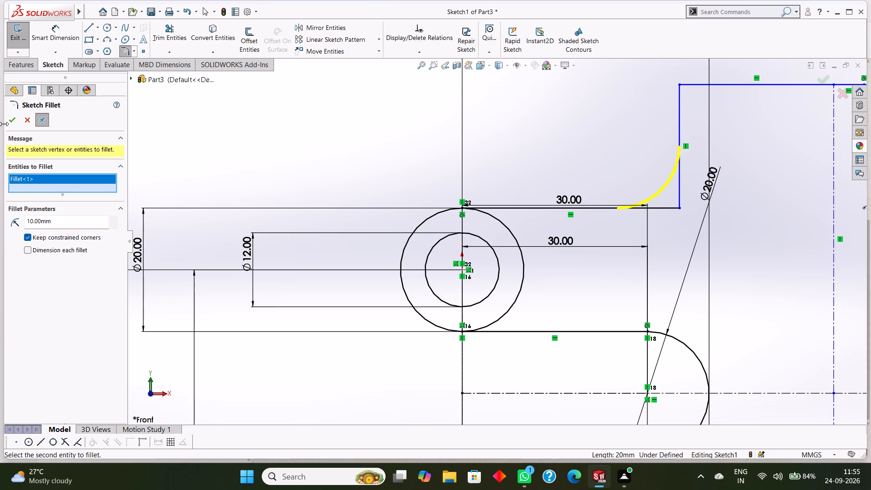
{"action": "scroll", "coordinate": [581, 171], "scroll_direction": "up", "scroll_amount": 4}
{"action": "scroll", "coordinate": [711, 236], "scroll_direction": "up", "scroll_amount": 2}
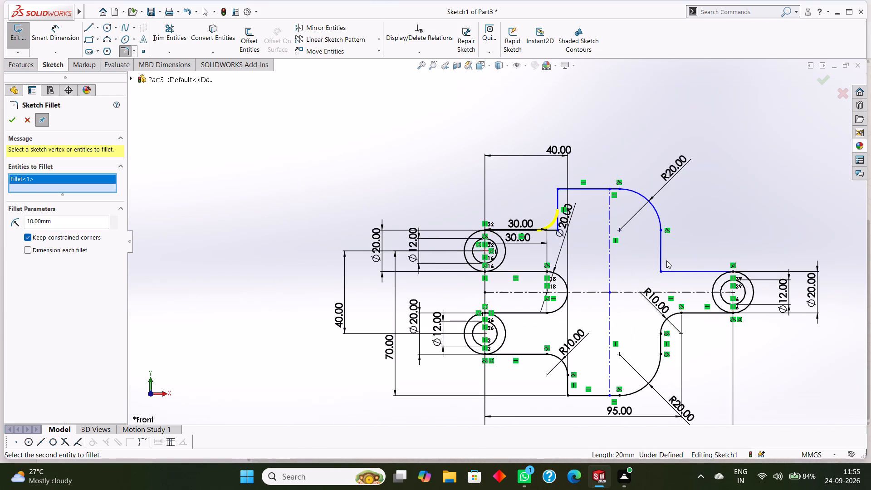
{"action": "left_click", "coordinate": [661, 252]}
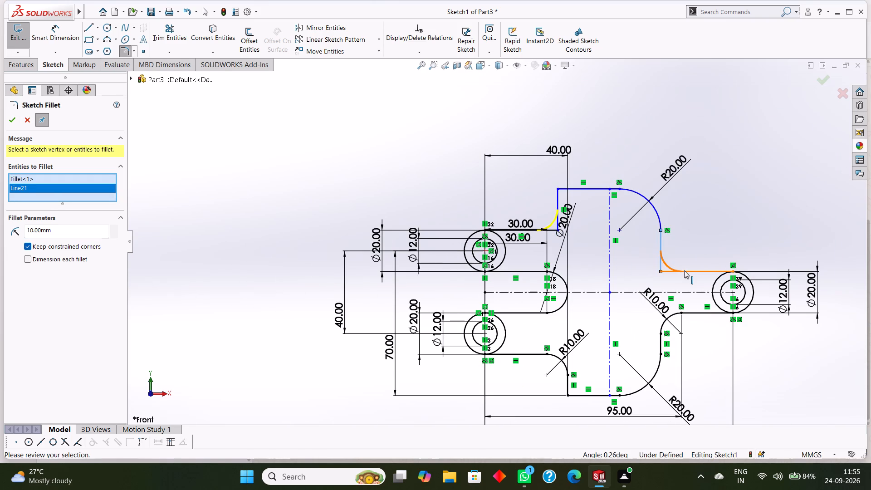
{"action": "left_click", "coordinate": [684, 270]}
{"action": "left_click", "coordinate": [8, 120]}
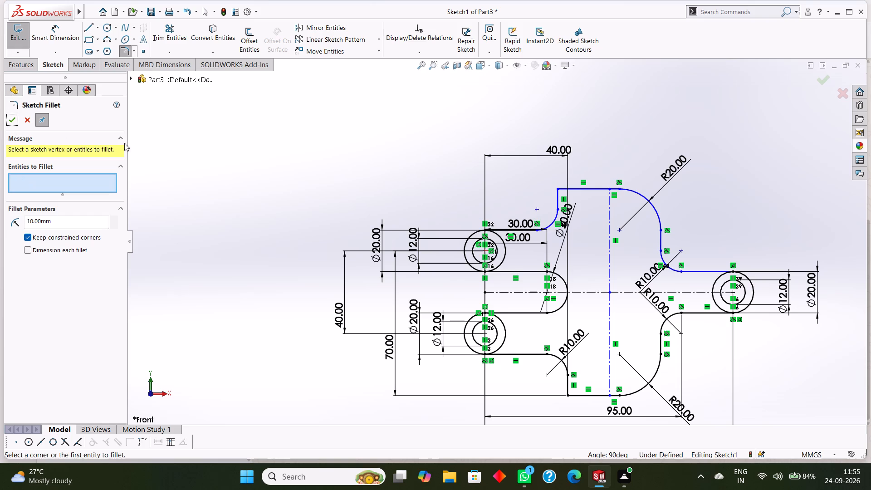
{"action": "left_click", "coordinate": [10, 117]}
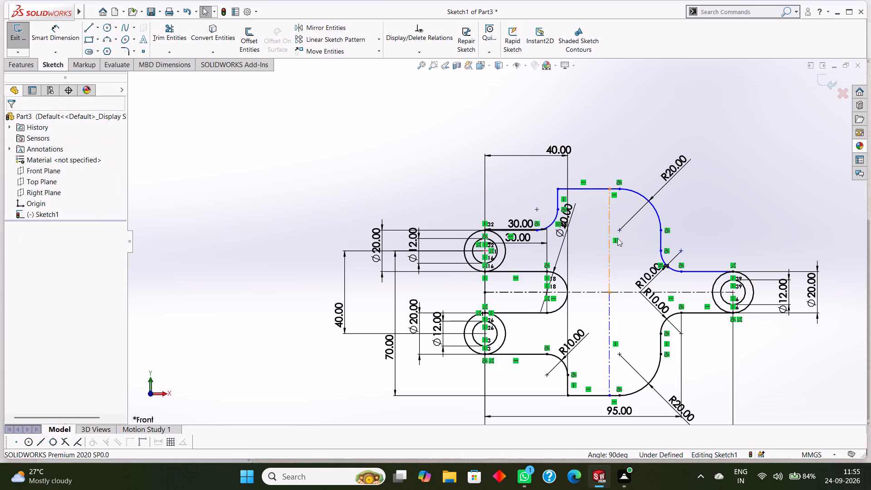
Start a Smart Dimension for the upper part of the sketch profile.
{"action": "scroll", "coordinate": [624, 238], "scroll_direction": "up", "scroll_amount": 3}
{"action": "scroll", "coordinate": [631, 235], "scroll_direction": "down", "scroll_amount": 3}
{"action": "scroll", "coordinate": [437, 256], "scroll_direction": "down", "scroll_amount": 1}
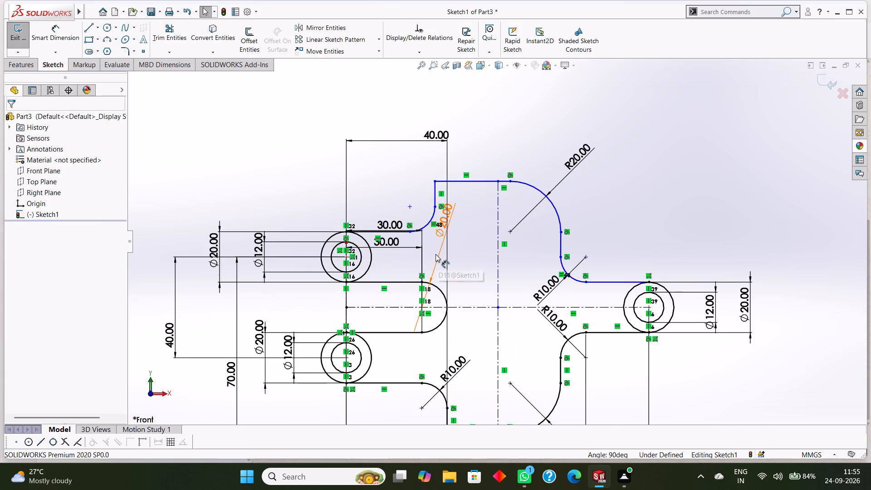
{"action": "scroll", "coordinate": [443, 251], "scroll_direction": "down", "scroll_amount": 1}
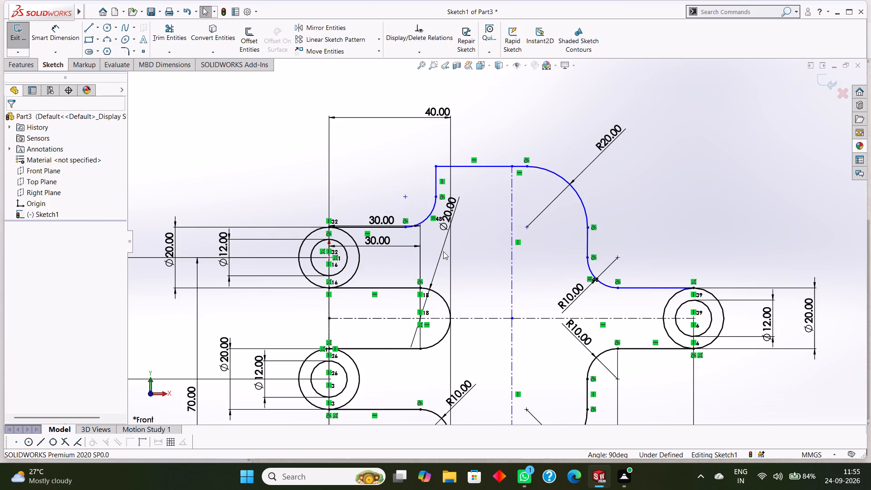
{"action": "scroll", "coordinate": [443, 251], "scroll_direction": "up", "scroll_amount": 4}
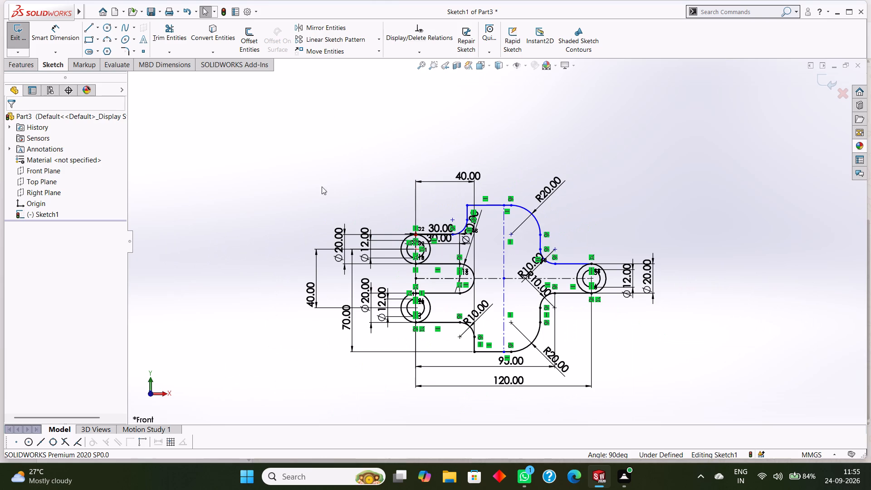
{"action": "left_click", "coordinate": [56, 35]}
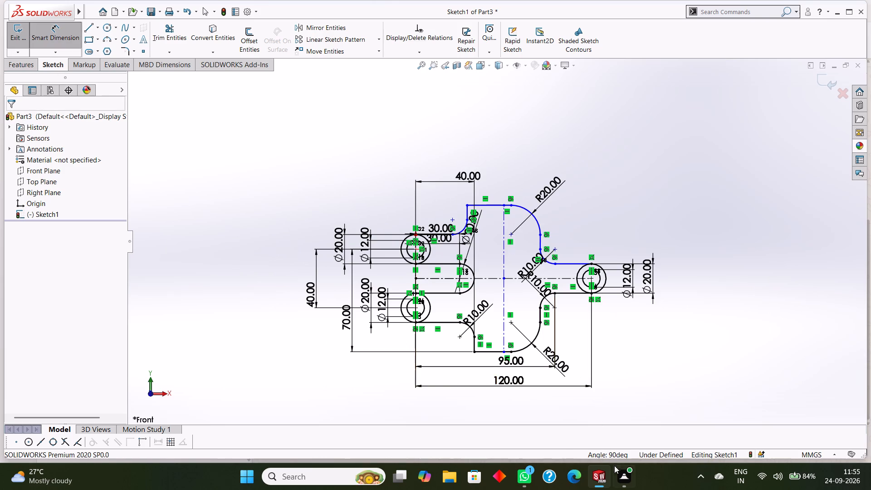
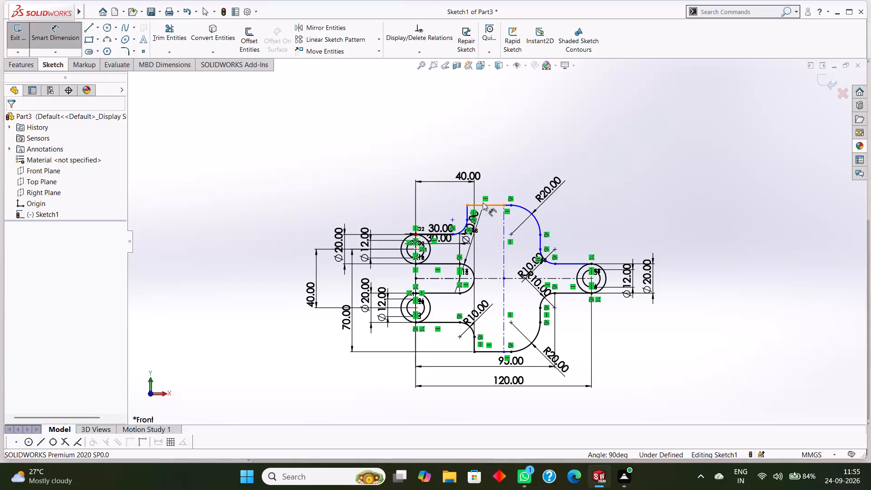
Dimension the length of the top edge segment between its left corner and the vertical centerline.
{"action": "left_click", "coordinate": [484, 204]}
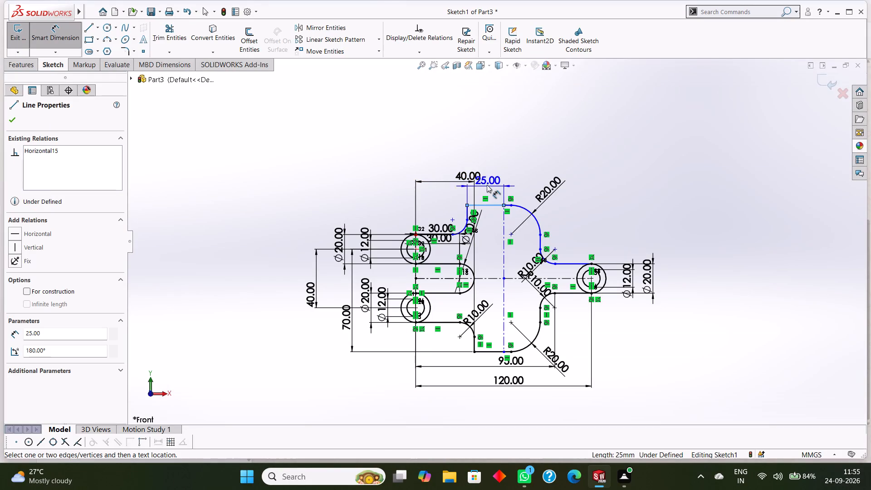
{"action": "left_click", "coordinate": [477, 162]}
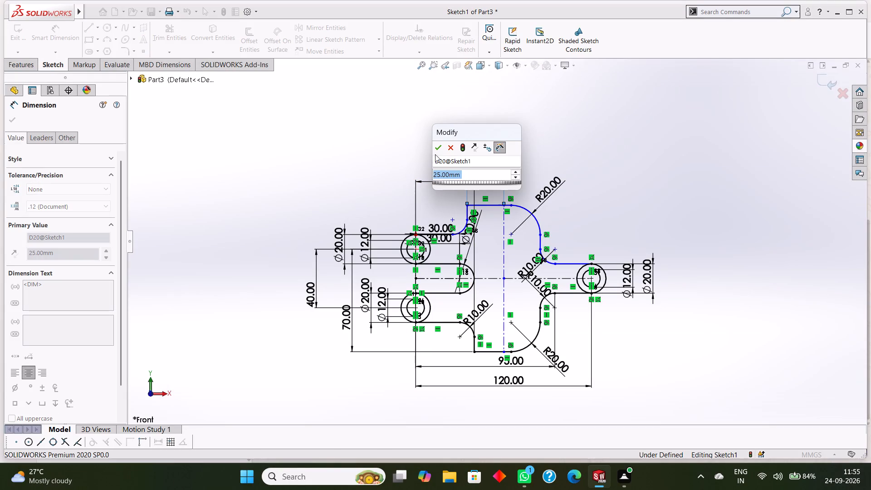
{"action": "left_click", "coordinate": [435, 152]}
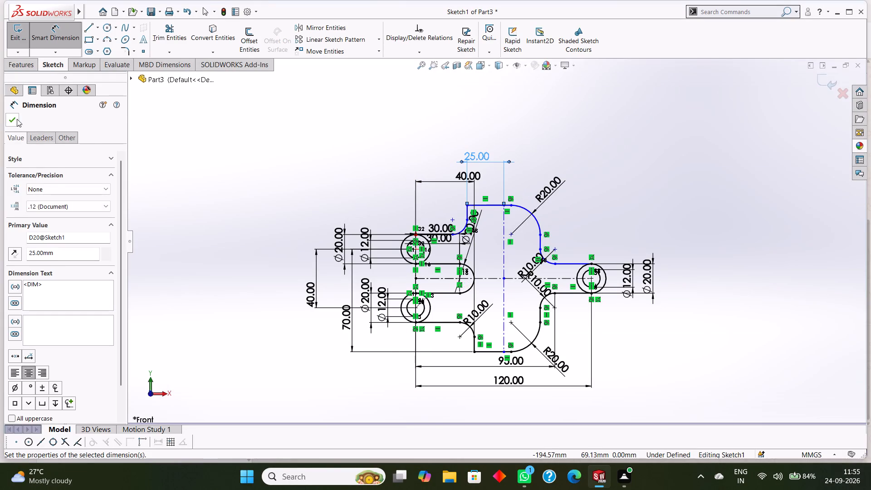
{"action": "left_click", "coordinate": [17, 119]}
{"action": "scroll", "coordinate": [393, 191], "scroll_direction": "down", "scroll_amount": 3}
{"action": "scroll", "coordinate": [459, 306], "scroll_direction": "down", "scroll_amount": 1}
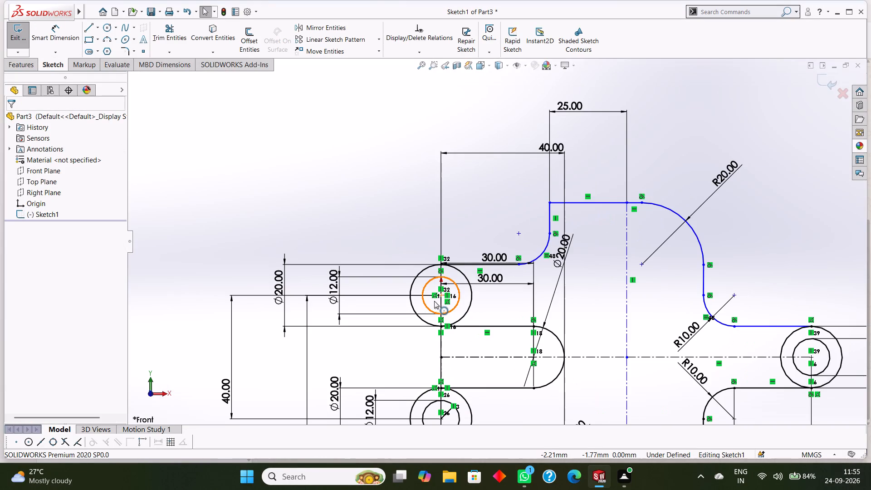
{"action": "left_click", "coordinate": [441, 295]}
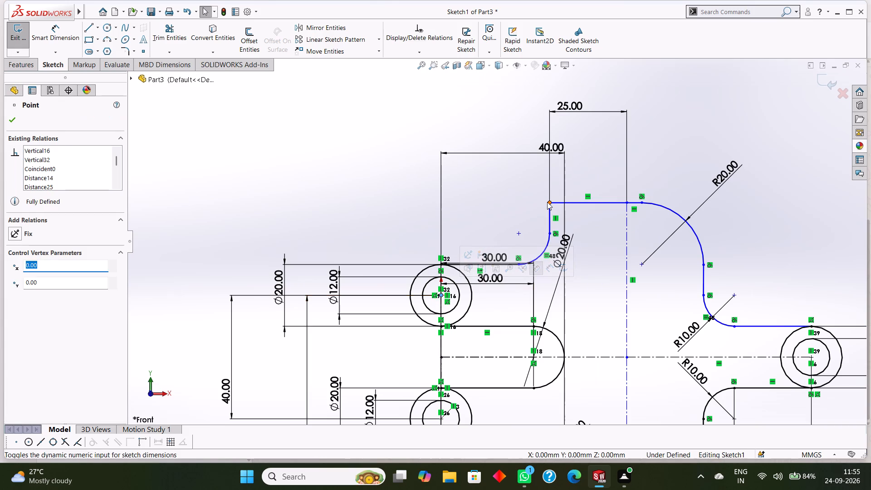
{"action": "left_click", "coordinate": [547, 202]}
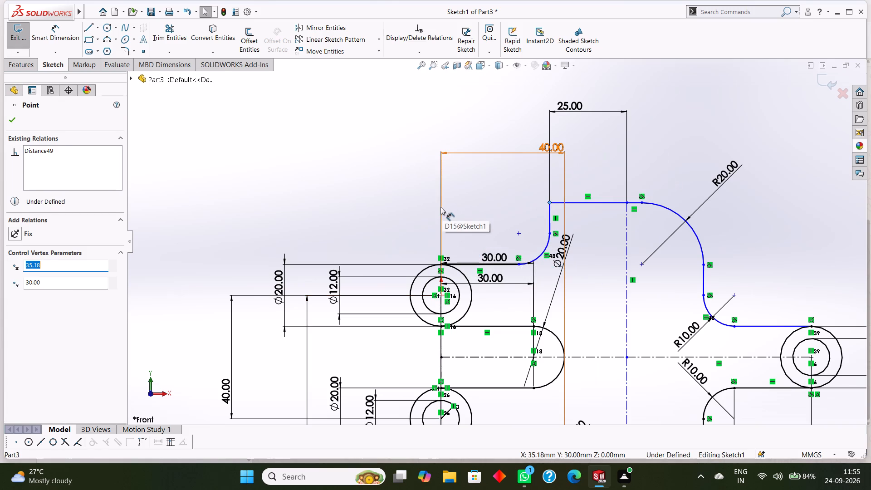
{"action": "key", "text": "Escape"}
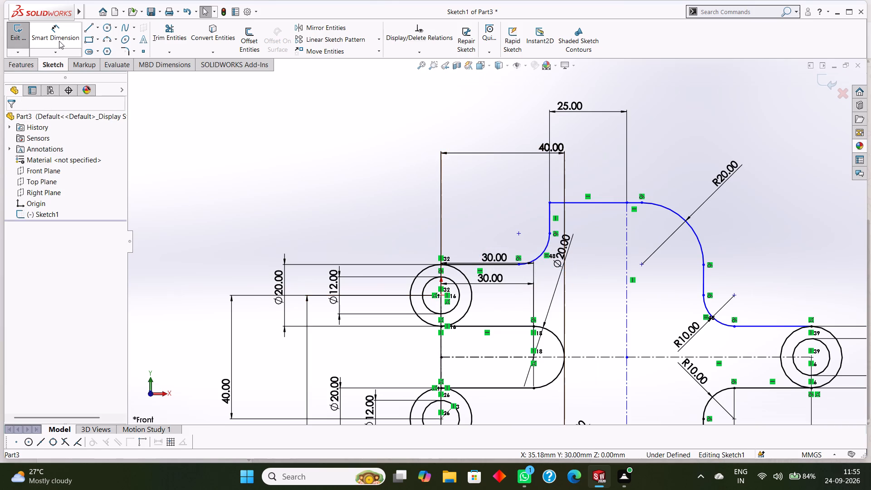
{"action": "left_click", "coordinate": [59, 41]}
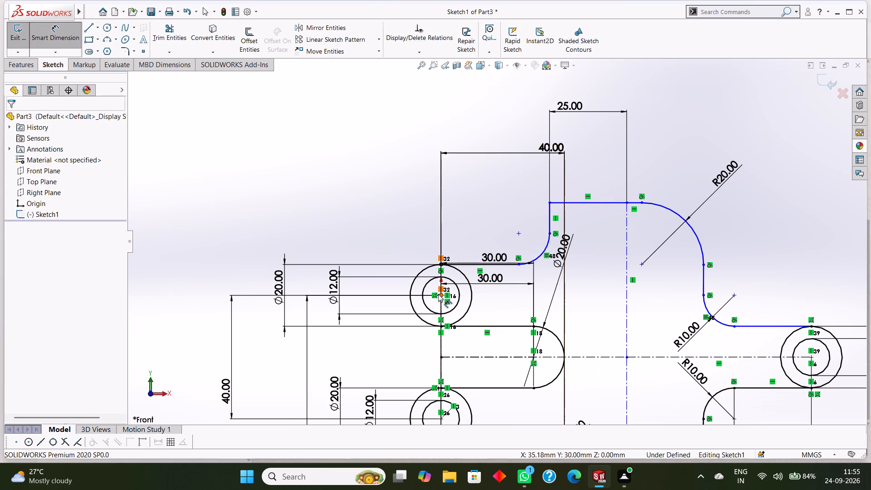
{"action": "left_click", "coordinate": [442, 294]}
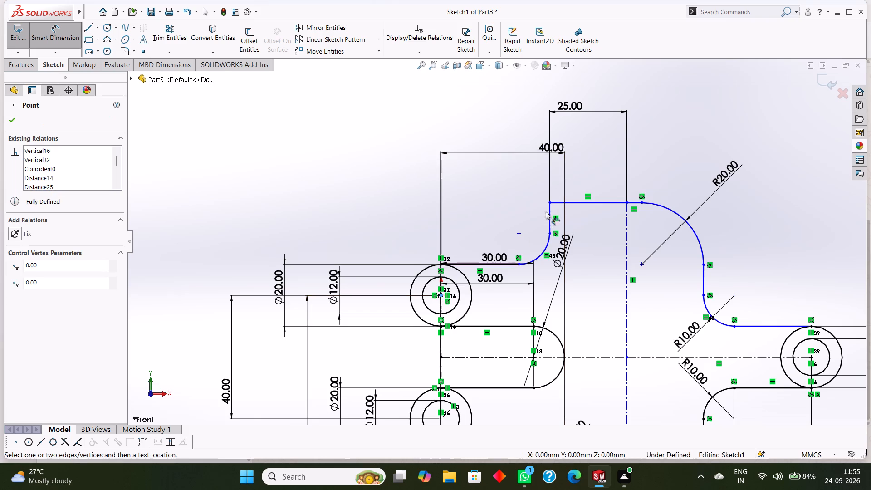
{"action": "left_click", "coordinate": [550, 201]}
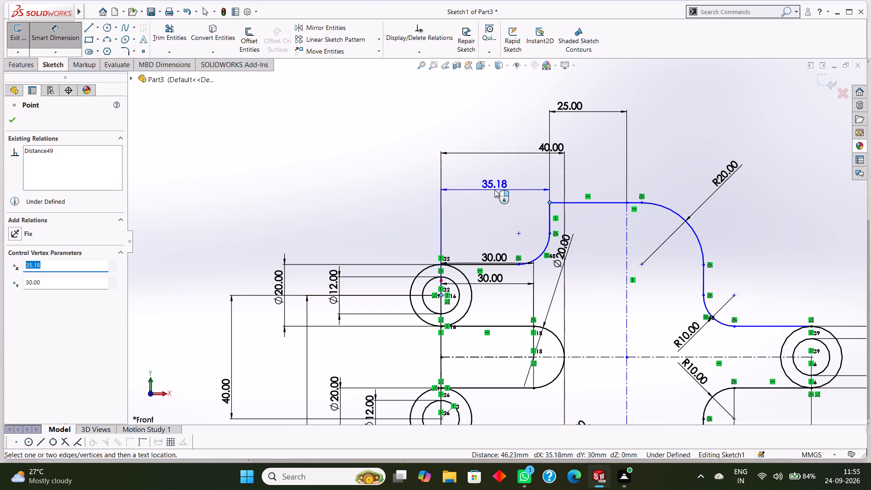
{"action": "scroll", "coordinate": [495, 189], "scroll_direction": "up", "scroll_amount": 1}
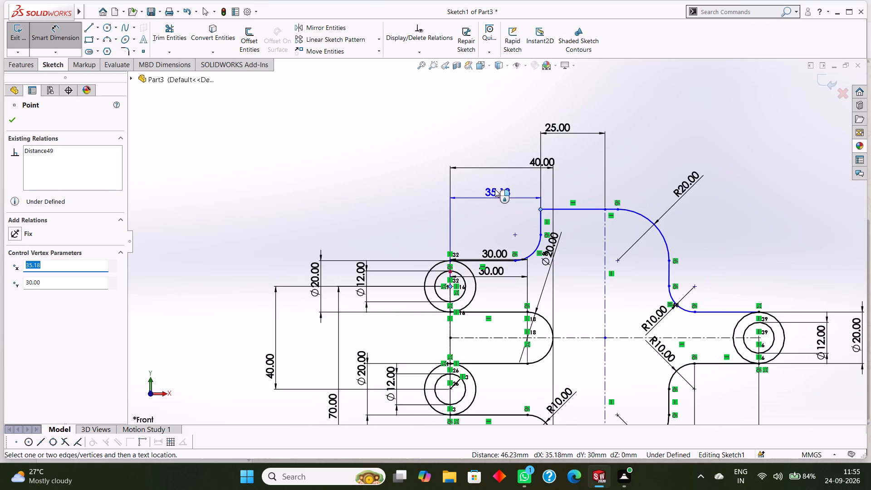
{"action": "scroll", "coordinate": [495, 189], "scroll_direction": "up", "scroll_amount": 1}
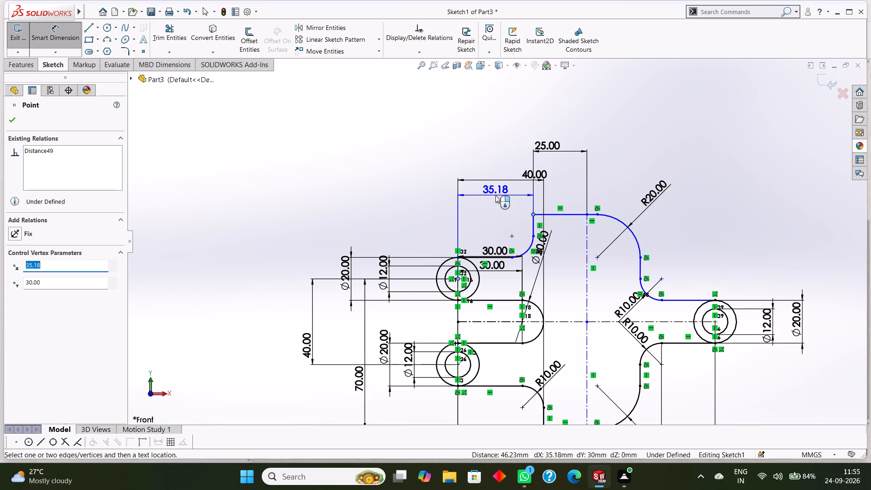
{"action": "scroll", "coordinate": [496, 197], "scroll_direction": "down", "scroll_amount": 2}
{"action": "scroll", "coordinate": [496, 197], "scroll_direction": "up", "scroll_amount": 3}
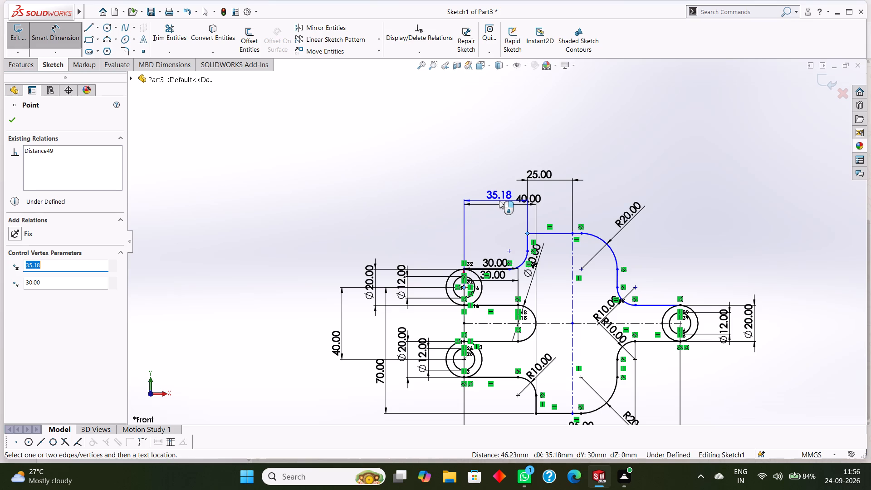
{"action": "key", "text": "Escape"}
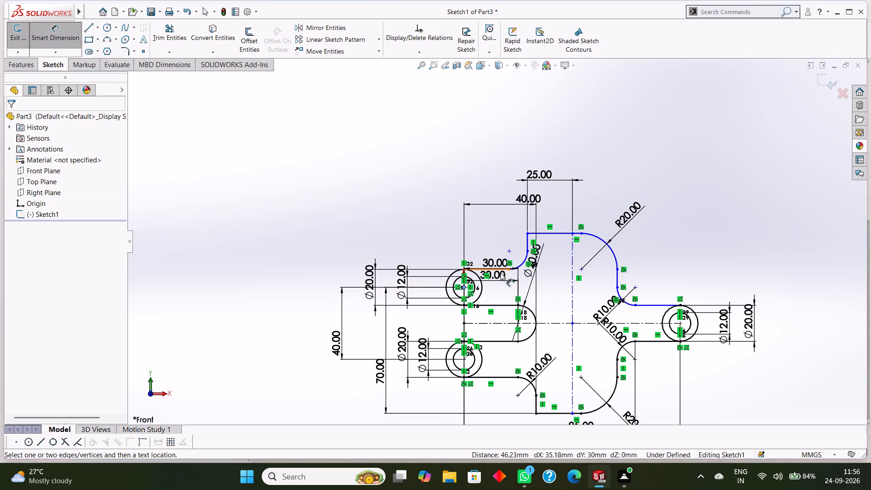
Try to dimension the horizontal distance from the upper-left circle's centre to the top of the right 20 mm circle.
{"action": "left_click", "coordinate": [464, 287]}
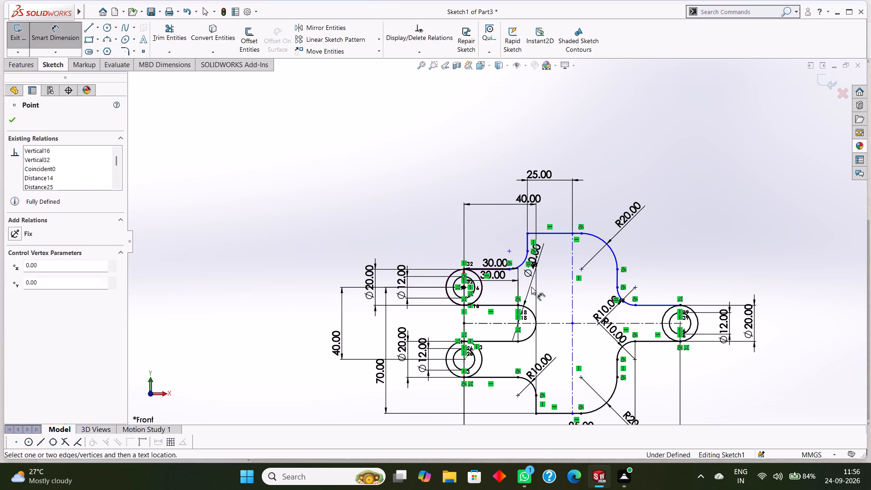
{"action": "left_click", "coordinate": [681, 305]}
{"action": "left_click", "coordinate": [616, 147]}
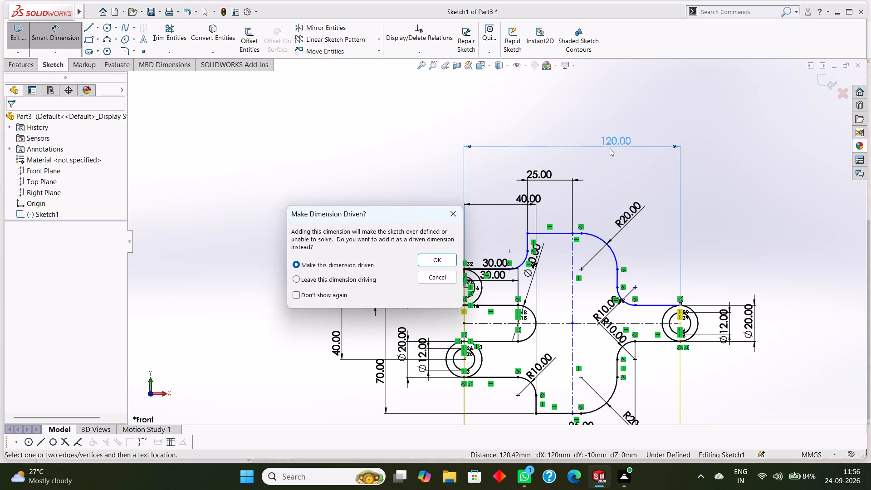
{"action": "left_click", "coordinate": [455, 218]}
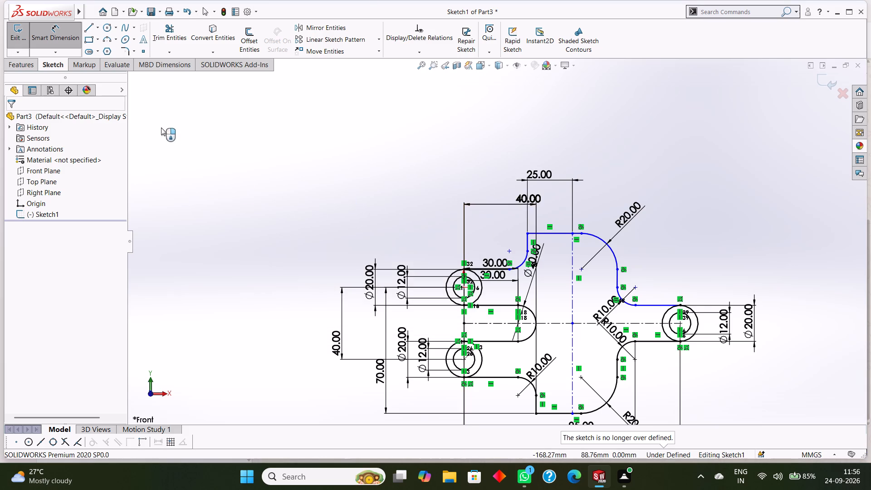
Dimension the horizontal distance from the upper-left circle's centre to the left corner of the profile's top edge.
{"action": "scroll", "coordinate": [501, 290], "scroll_direction": "down", "scroll_amount": 3}
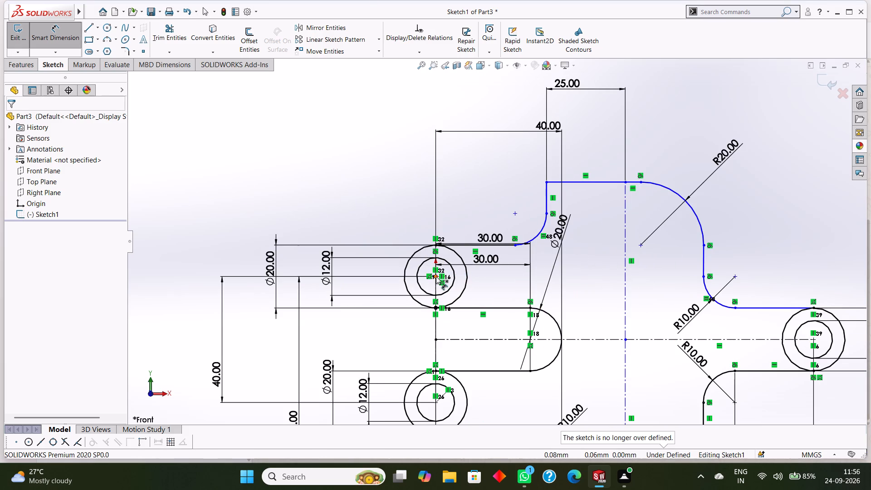
{"action": "left_click", "coordinate": [435, 277]}
{"action": "left_click", "coordinate": [545, 182]}
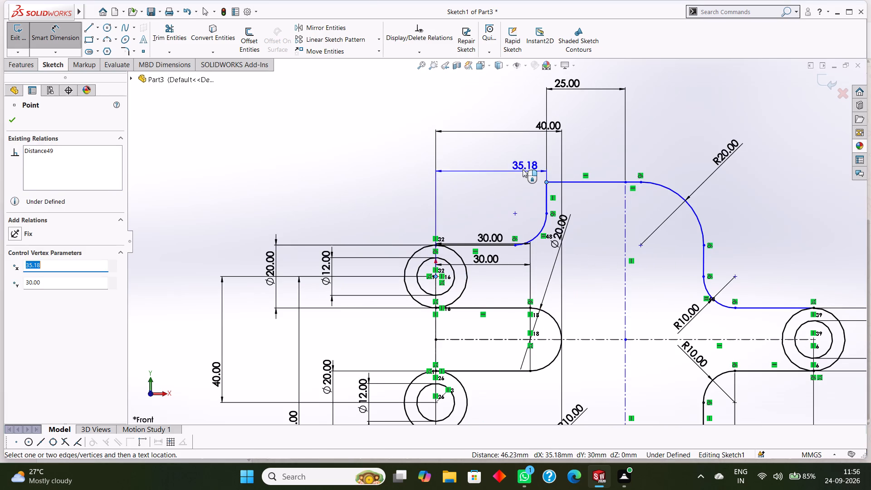
{"action": "left_click", "coordinate": [514, 156]}
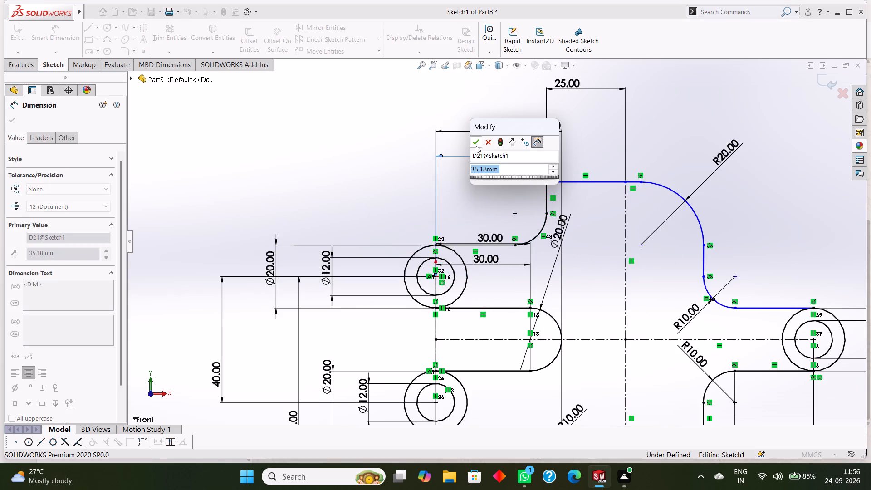
{"action": "left_click", "coordinate": [476, 145]}
Set the horizontal distance between the upper-left circle's centre and the top edge's left corner to 40 mm.
{"action": "scroll", "coordinate": [530, 206], "scroll_direction": "up", "scroll_amount": 3}
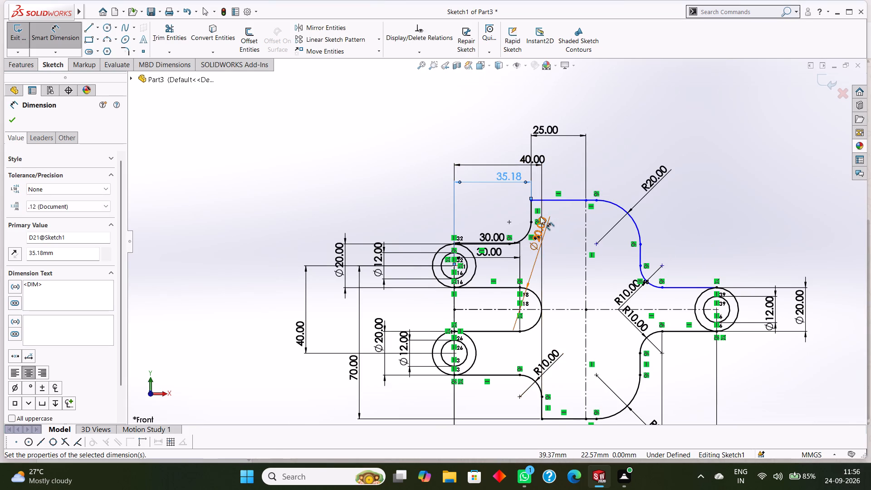
{"action": "scroll", "coordinate": [540, 216], "scroll_direction": "down", "scroll_amount": 3}
{"action": "scroll", "coordinate": [538, 208], "scroll_direction": "up", "scroll_amount": 4}
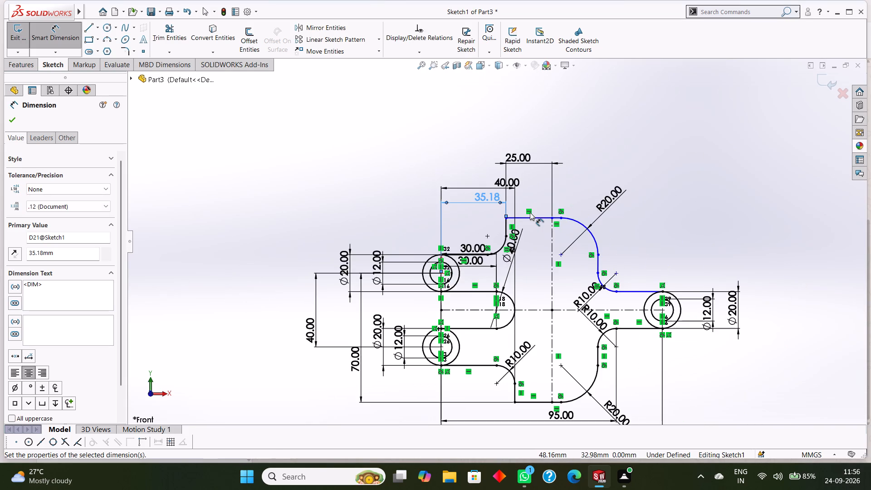
{"action": "scroll", "coordinate": [526, 215], "scroll_direction": "up", "scroll_amount": 2}
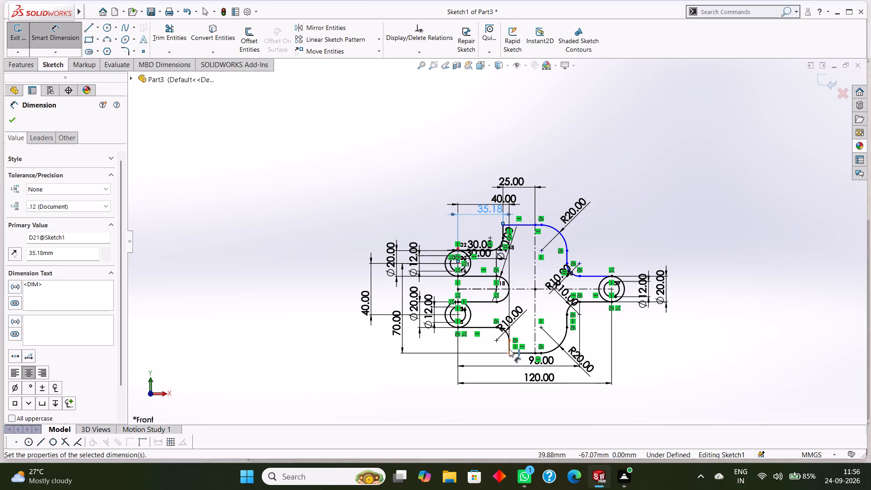
{"action": "scroll", "coordinate": [497, 253], "scroll_direction": "down", "scroll_amount": 4}
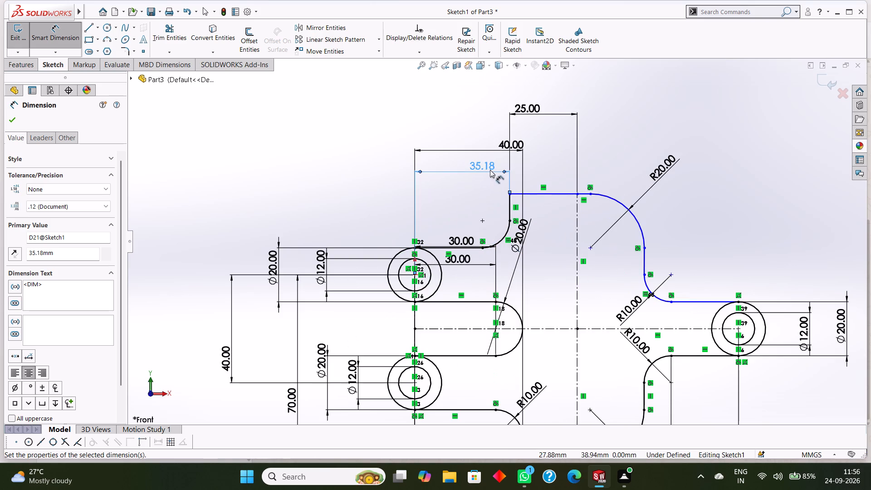
{"action": "double_click", "coordinate": [485, 164]}
{"action": "type", "text": "40"}
{"action": "key", "text": "Return"}
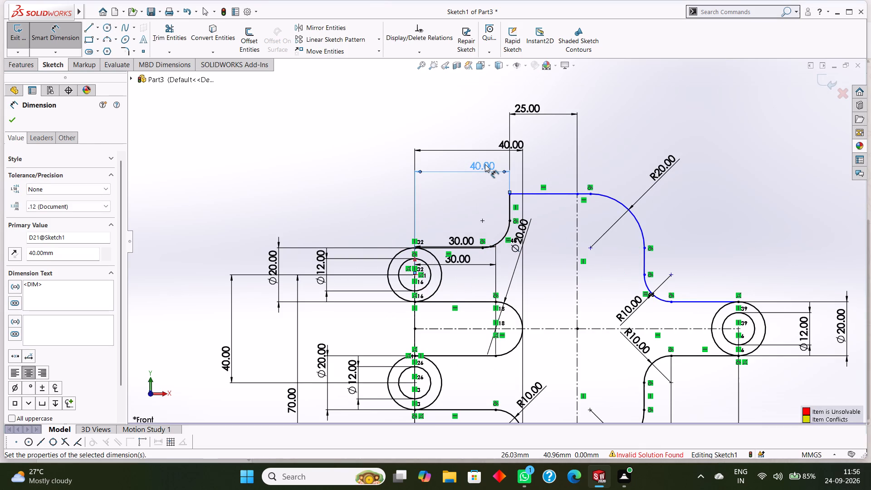
{"action": "left_click", "coordinate": [15, 122]}
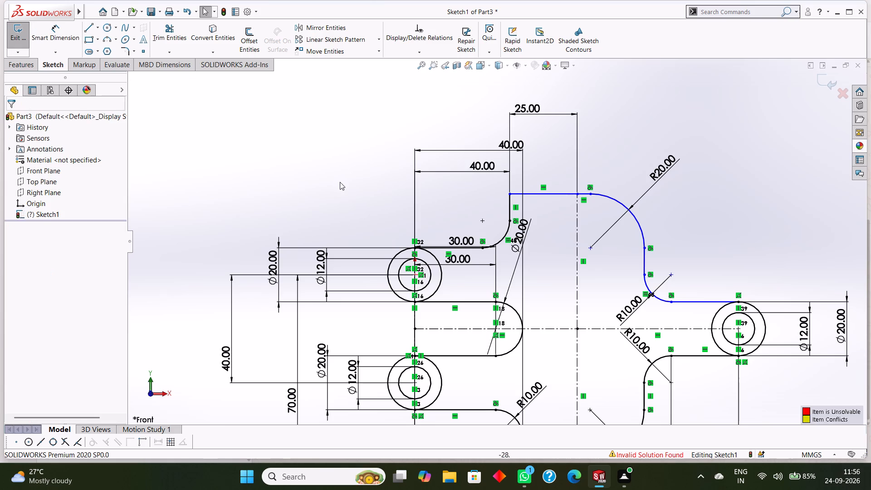
Dimension the vertical distance from the upper-left circle's centre to the left end of the right circle's upper horizontal line.
{"action": "left_click", "coordinate": [54, 34]}
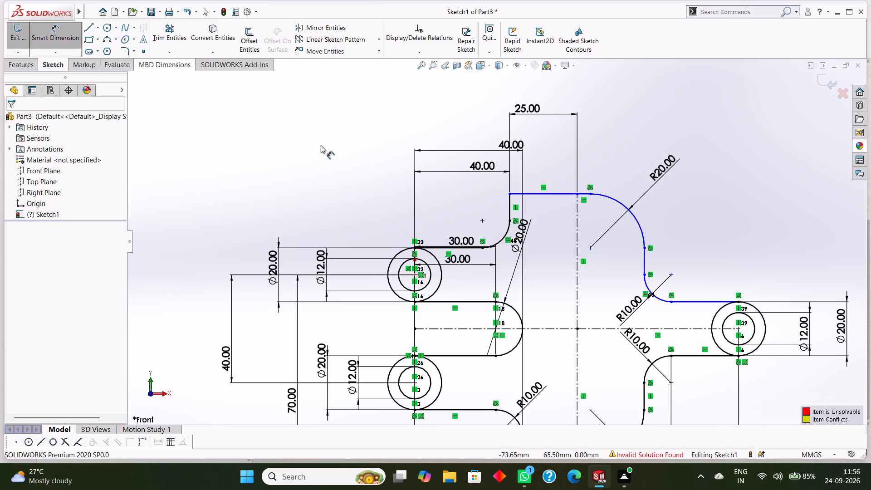
{"action": "left_click", "coordinate": [414, 276]}
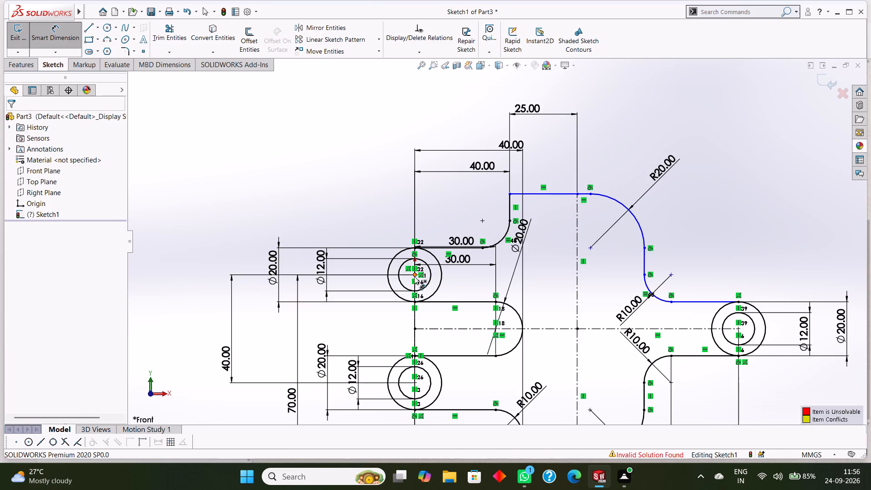
{"action": "left_click", "coordinate": [671, 303]}
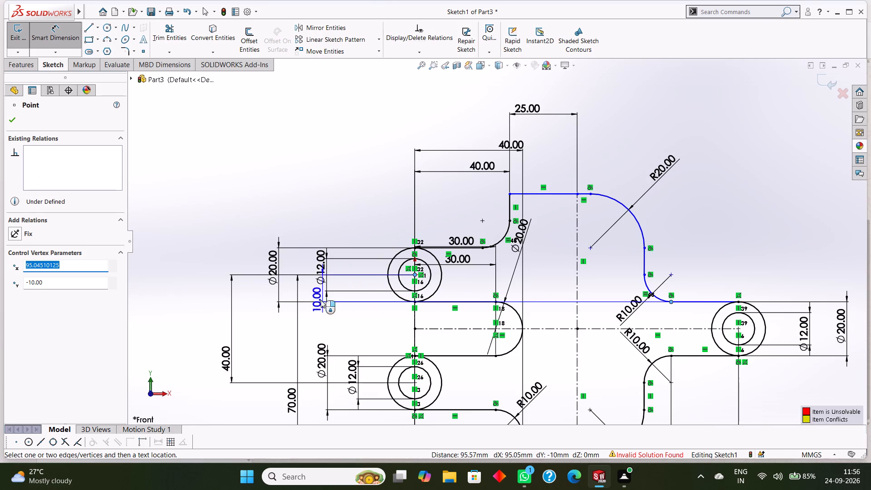
{"action": "left_click", "coordinate": [208, 293]}
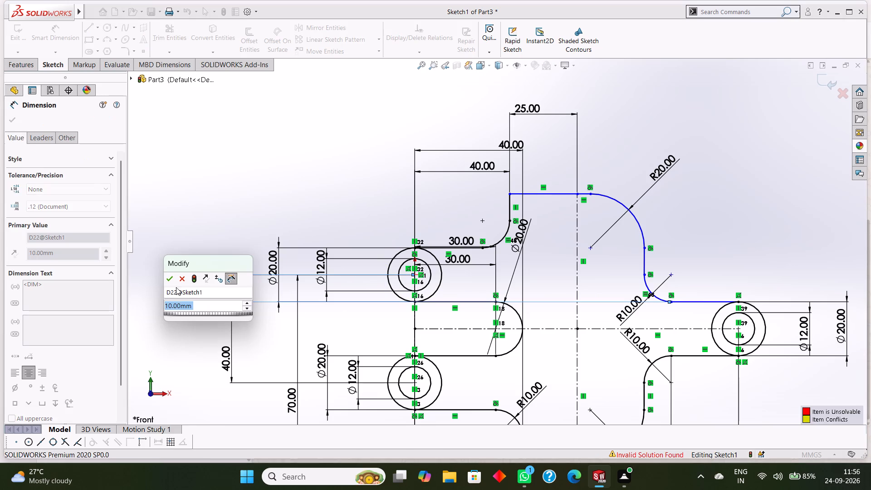
{"action": "left_click", "coordinate": [169, 279]}
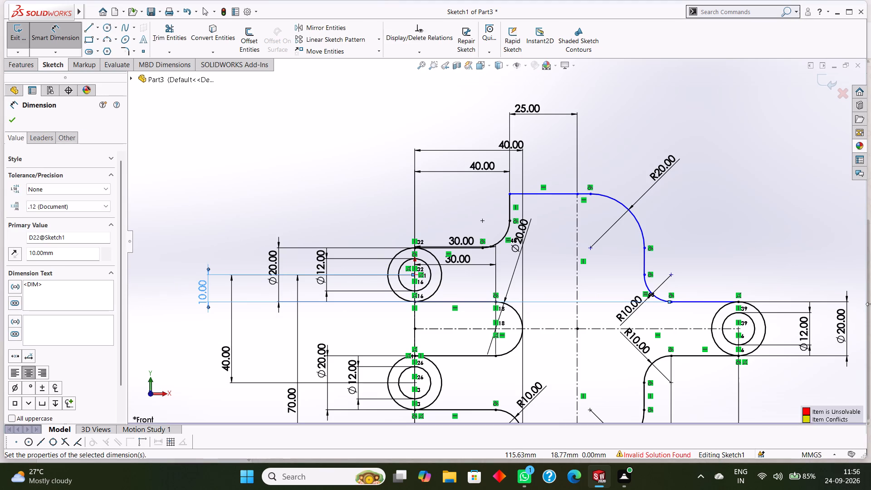
{"action": "left_click", "coordinate": [8, 123]}
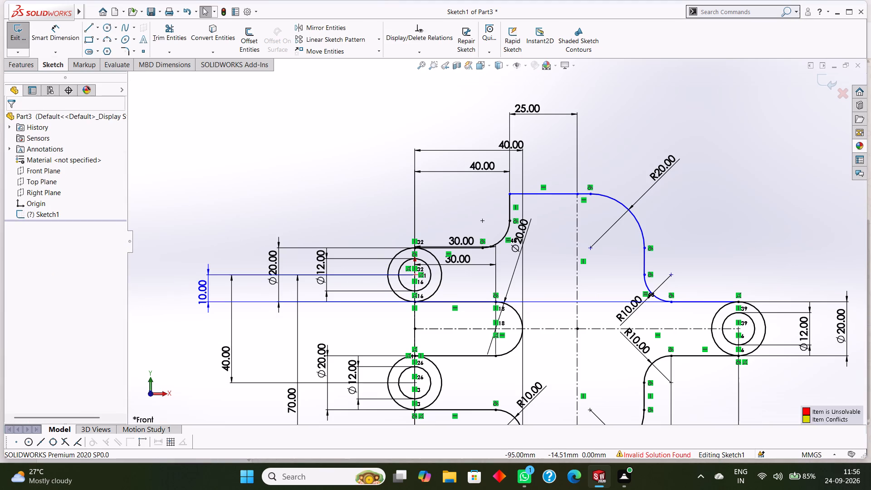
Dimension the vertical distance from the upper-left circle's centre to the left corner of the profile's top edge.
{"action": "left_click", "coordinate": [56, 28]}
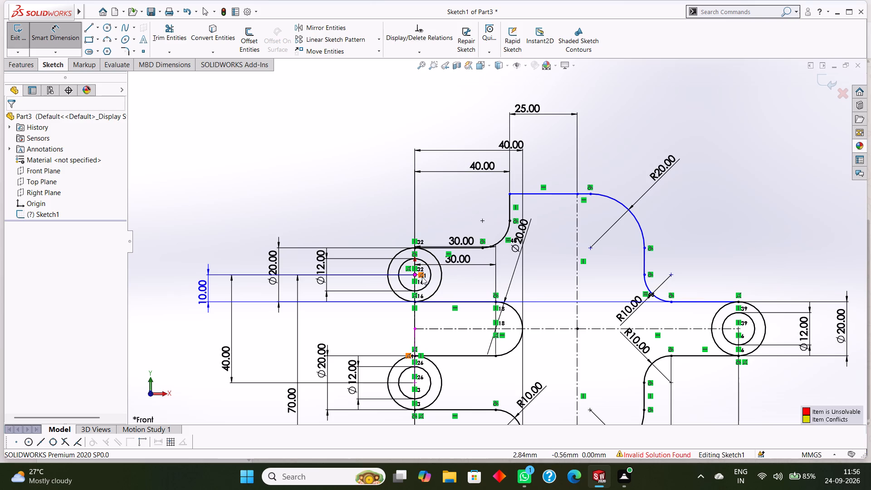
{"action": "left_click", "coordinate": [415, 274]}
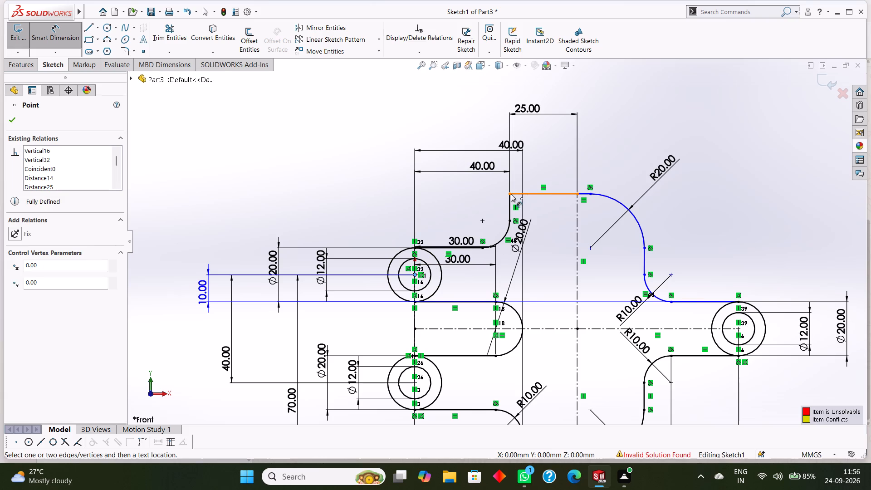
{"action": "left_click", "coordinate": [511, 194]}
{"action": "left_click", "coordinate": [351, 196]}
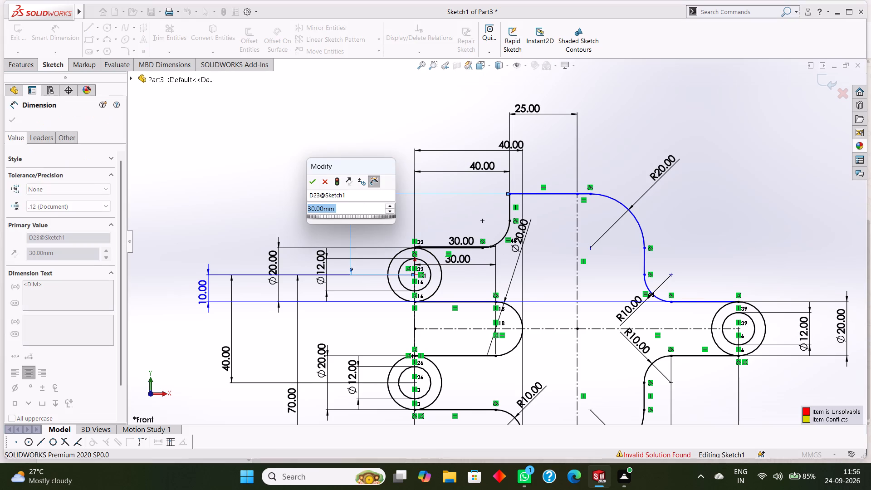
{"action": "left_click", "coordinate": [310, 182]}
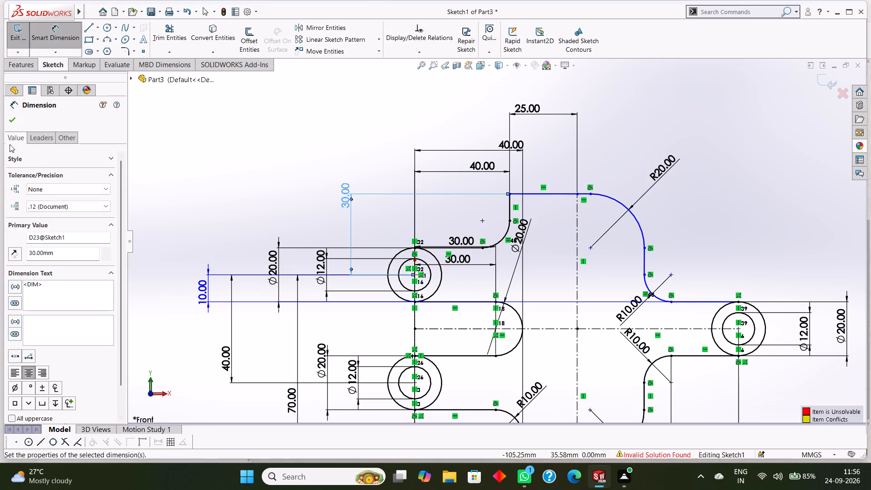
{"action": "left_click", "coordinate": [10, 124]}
Dimension the horizontal distance from the upper-left circle's centre to the upper end of the upper-right 10 mm fillet and set it to 85 mm.
{"action": "left_click", "coordinate": [55, 34]}
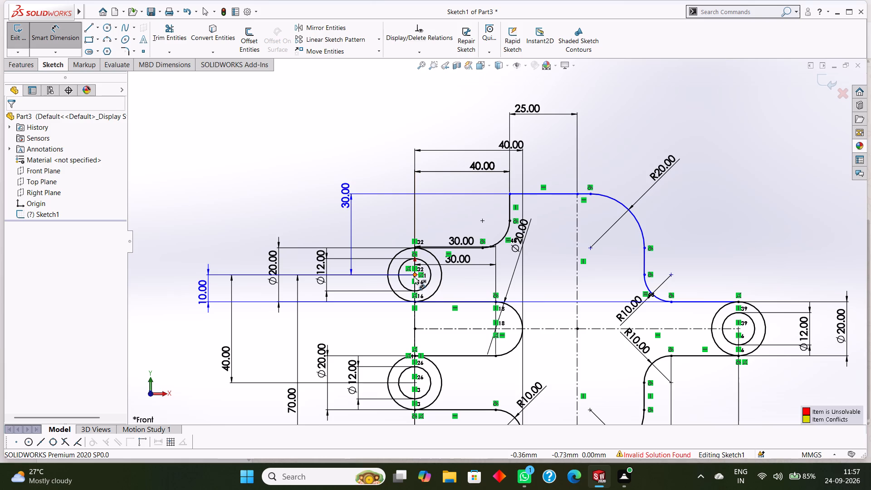
{"action": "left_click", "coordinate": [414, 276]}
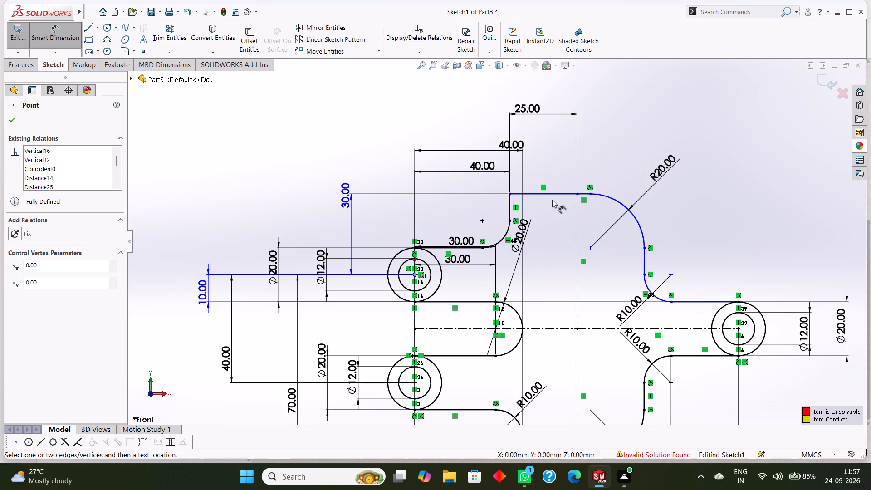
{"action": "left_click", "coordinate": [643, 273]}
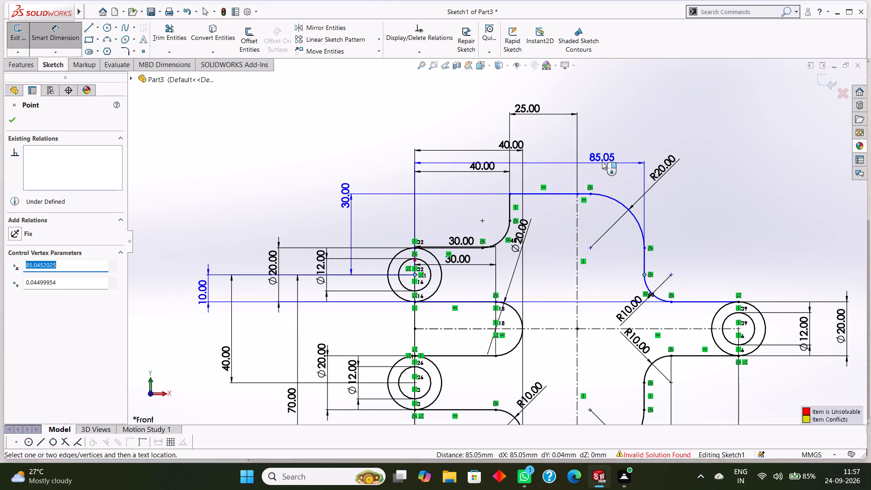
{"action": "left_click", "coordinate": [602, 155]}
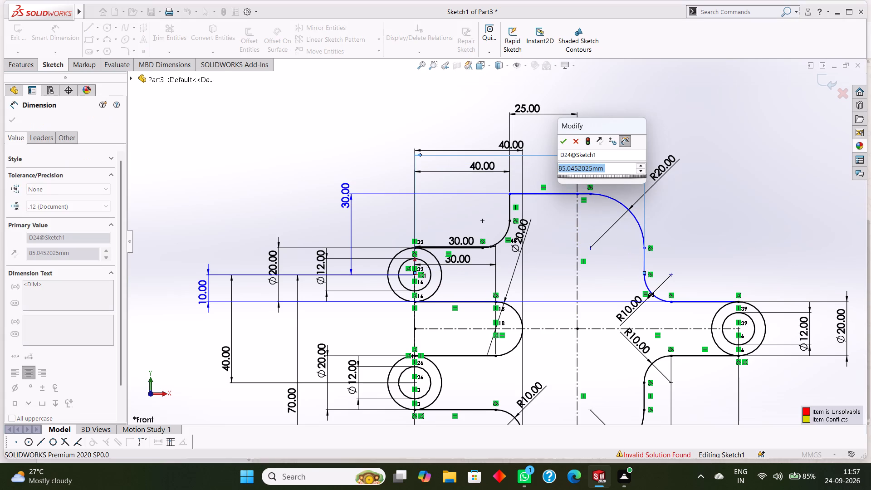
{"action": "type", "text": "85"}
{"action": "key", "text": "Return"}
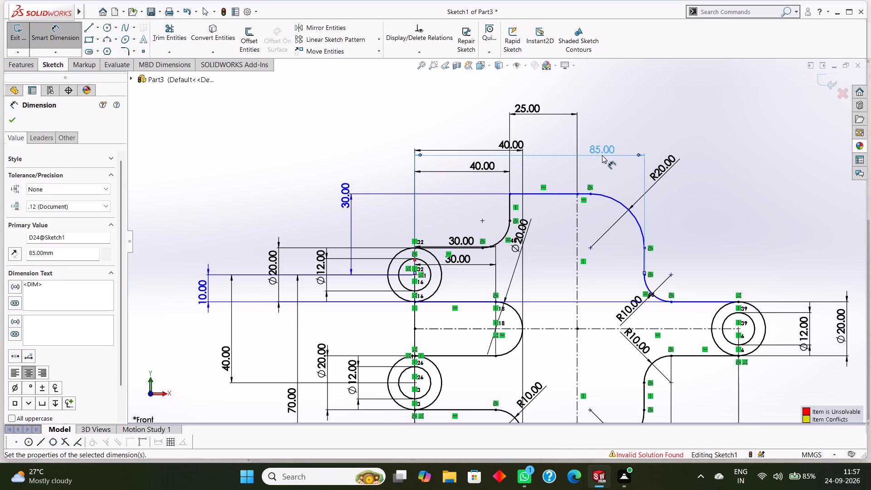
{"action": "left_click", "coordinate": [10, 119]}
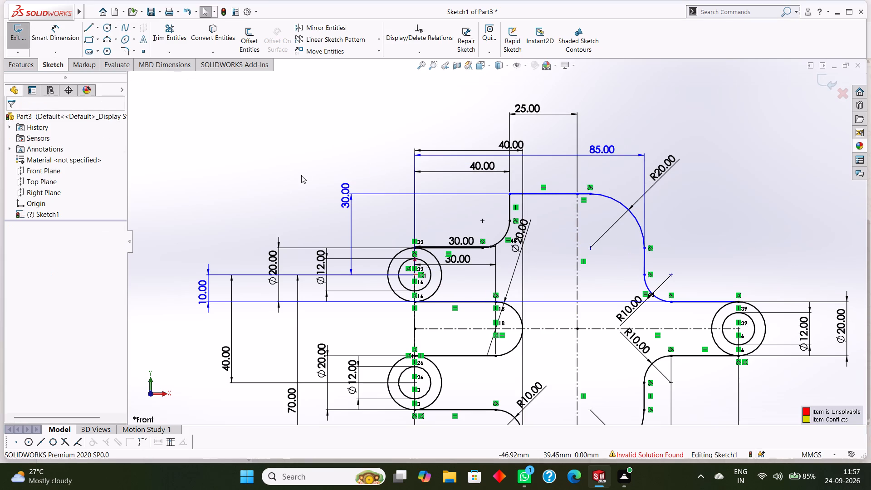
Delete the 10 mm and 30 mm vertical dimensions that start at the upper-left circle's centre.
{"action": "scroll", "coordinate": [387, 228], "scroll_direction": "down", "scroll_amount": 4}
{"action": "scroll", "coordinate": [479, 335], "scroll_direction": "up", "scroll_amount": 3}
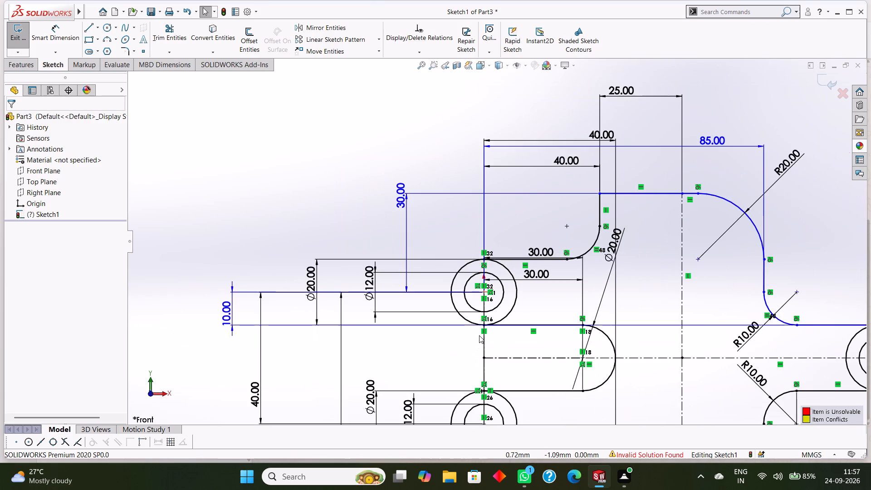
{"action": "scroll", "coordinate": [478, 333], "scroll_direction": "up", "scroll_amount": 2}
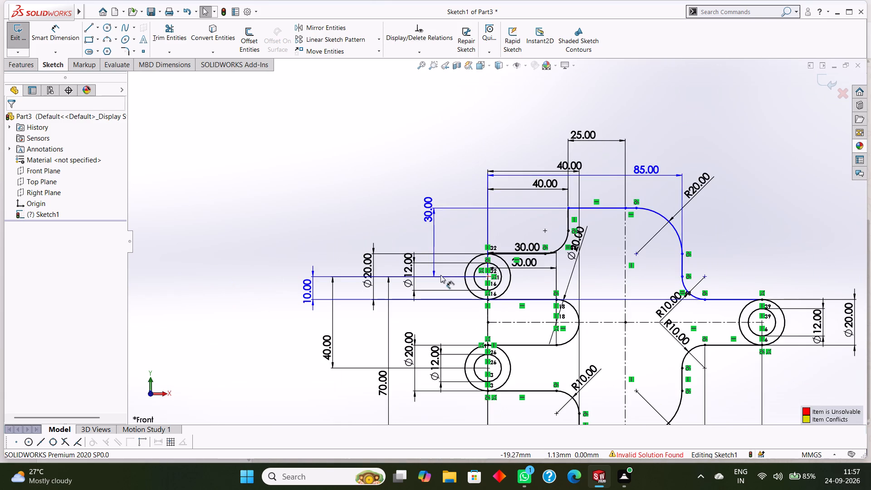
{"action": "scroll", "coordinate": [475, 289], "scroll_direction": "down", "scroll_amount": 4}
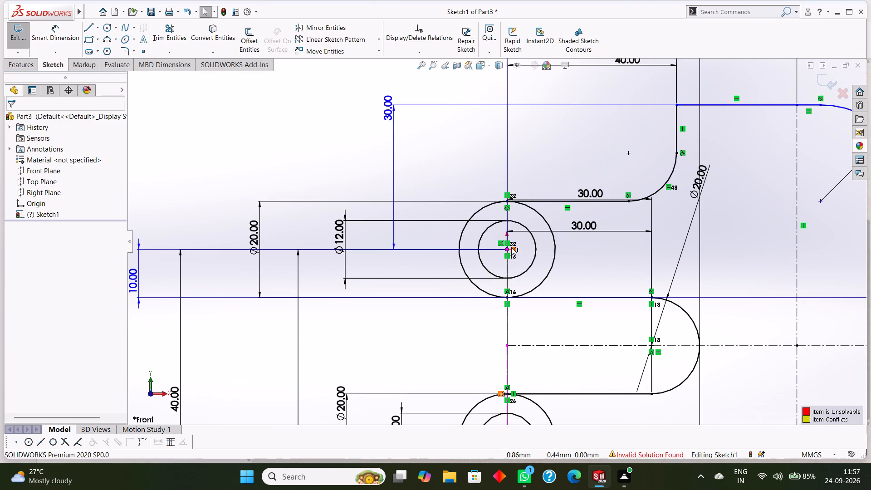
{"action": "scroll", "coordinate": [506, 295], "scroll_direction": "up", "scroll_amount": 4}
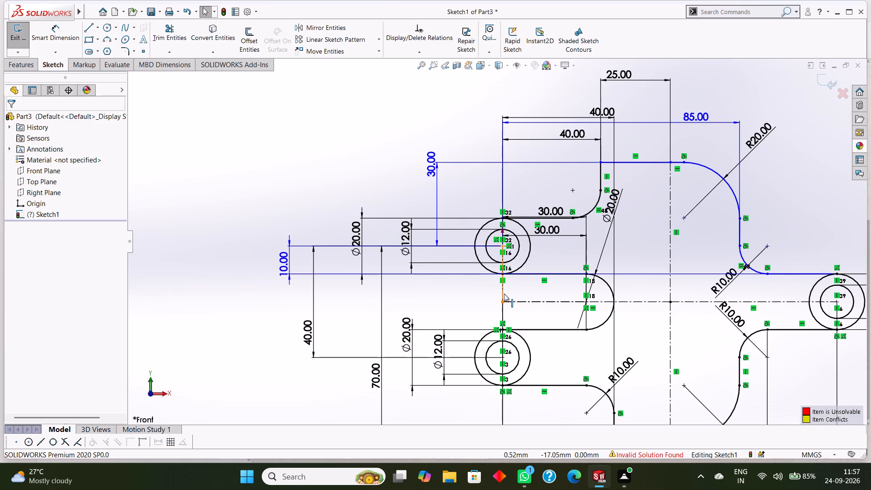
{"action": "scroll", "coordinate": [503, 293], "scroll_direction": "up", "scroll_amount": 1}
{"action": "scroll", "coordinate": [500, 272], "scroll_direction": "down", "scroll_amount": 3}
{"action": "right_click", "coordinate": [187, 244]}
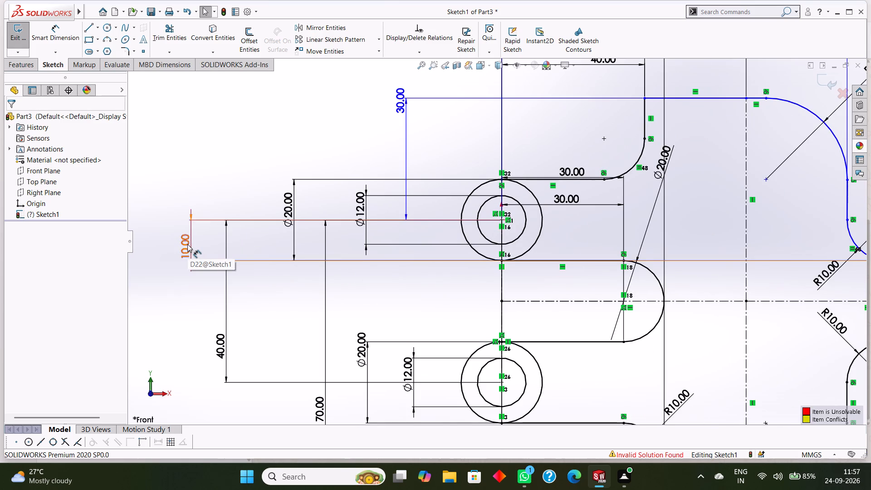
{"action": "left_click", "coordinate": [220, 357]}
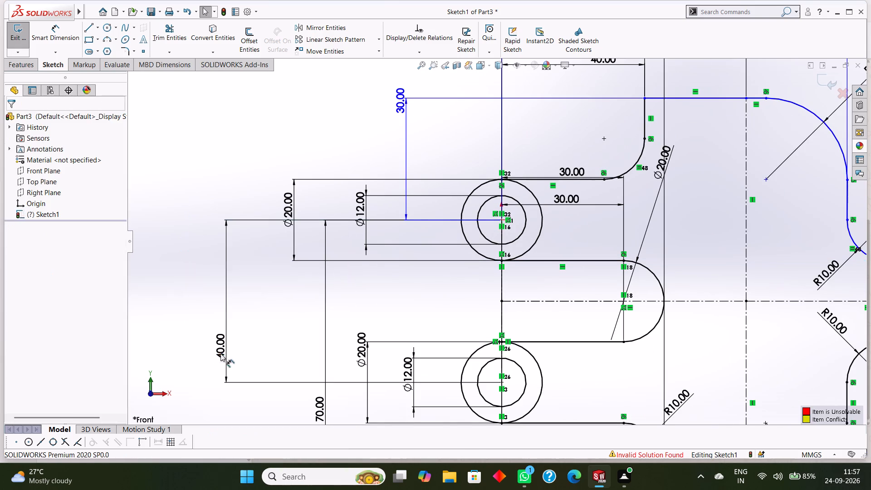
{"action": "right_click", "coordinate": [403, 103]}
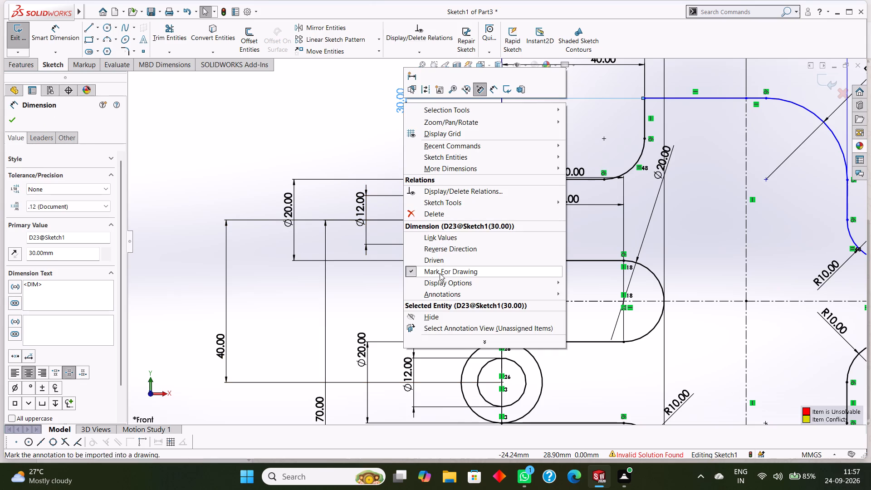
{"action": "left_click", "coordinate": [431, 215]}
{"action": "scroll", "coordinate": [528, 222], "scroll_direction": "up", "scroll_amount": 3}
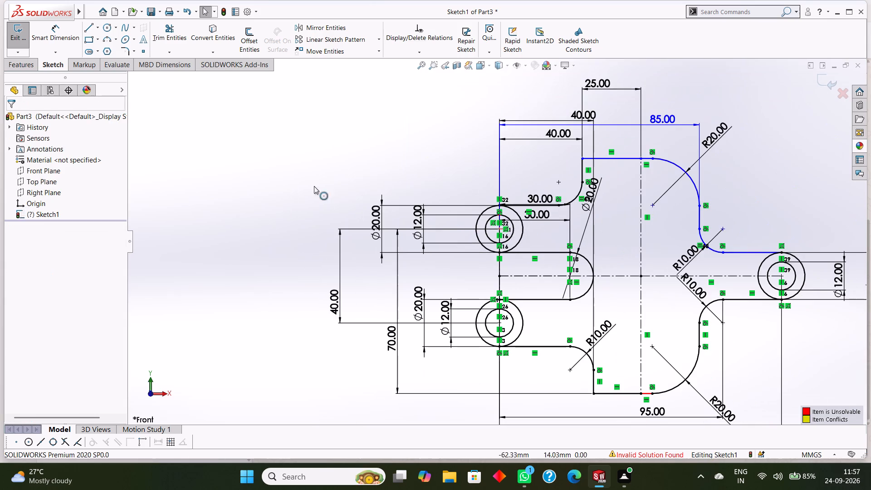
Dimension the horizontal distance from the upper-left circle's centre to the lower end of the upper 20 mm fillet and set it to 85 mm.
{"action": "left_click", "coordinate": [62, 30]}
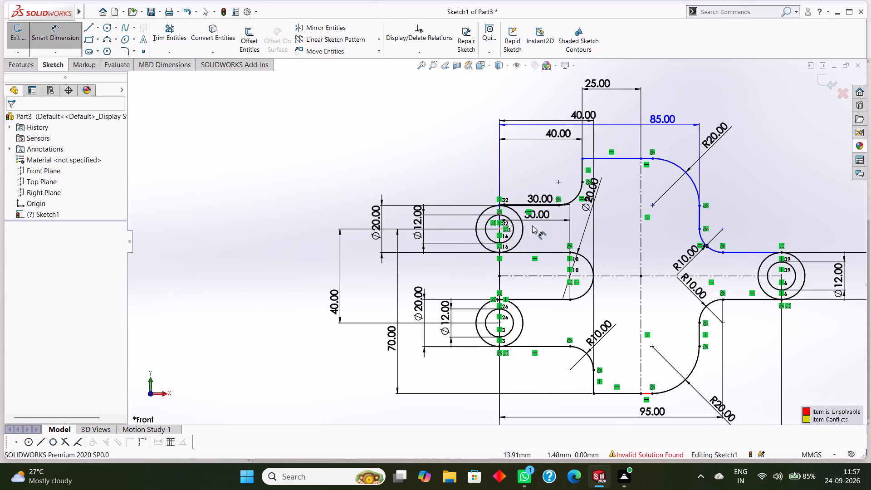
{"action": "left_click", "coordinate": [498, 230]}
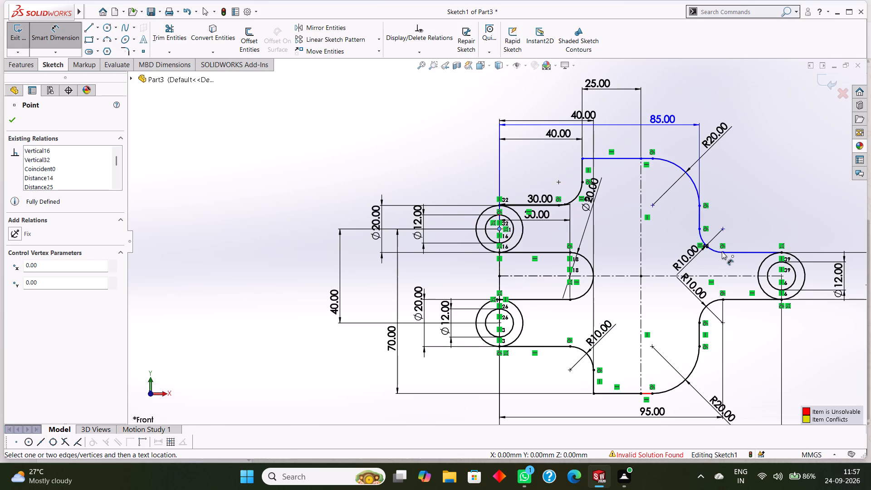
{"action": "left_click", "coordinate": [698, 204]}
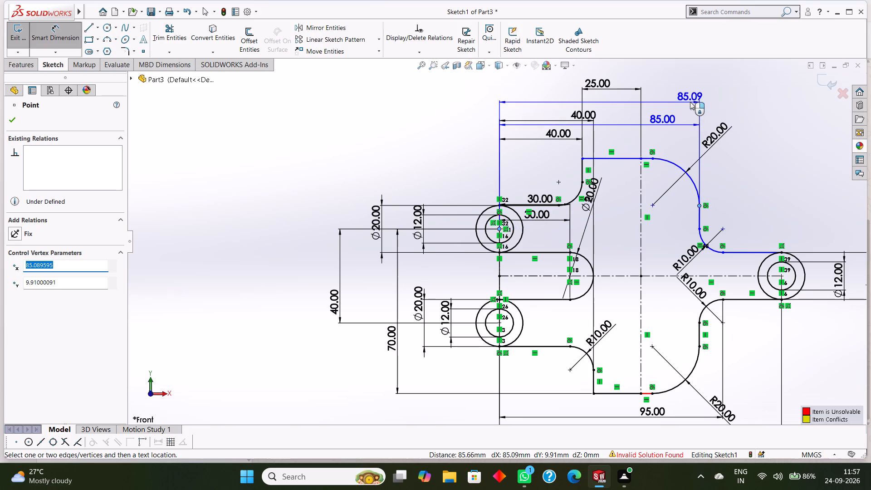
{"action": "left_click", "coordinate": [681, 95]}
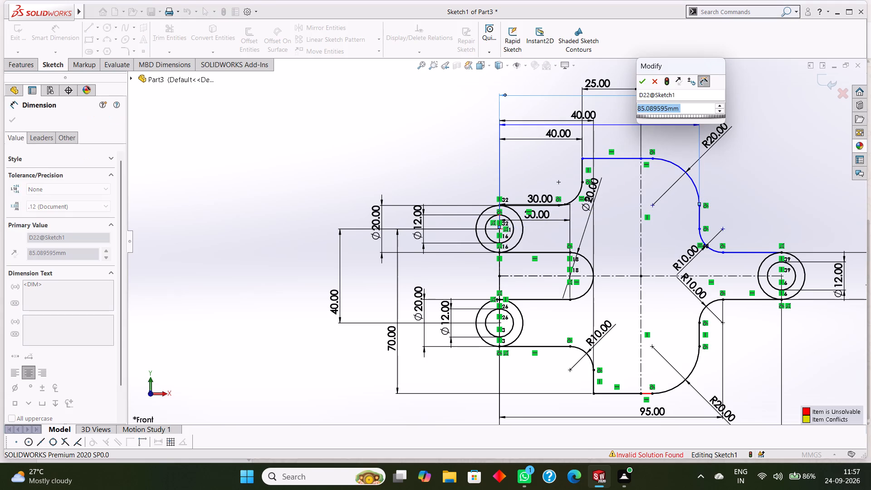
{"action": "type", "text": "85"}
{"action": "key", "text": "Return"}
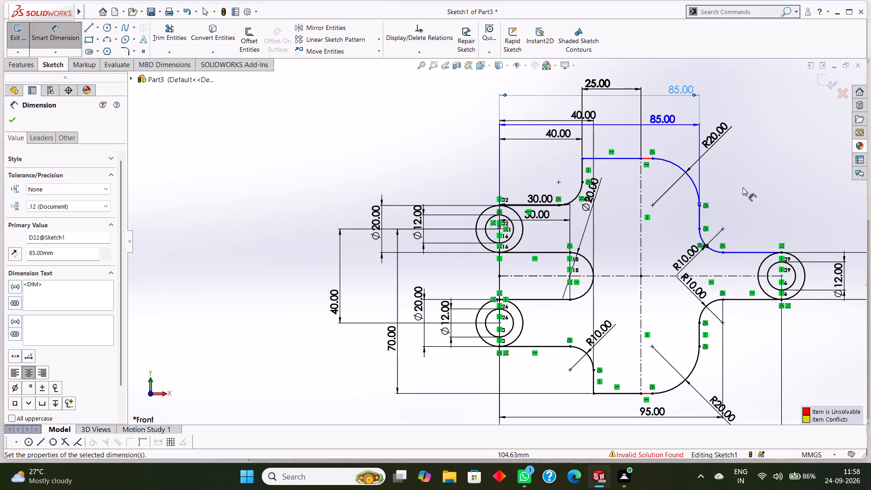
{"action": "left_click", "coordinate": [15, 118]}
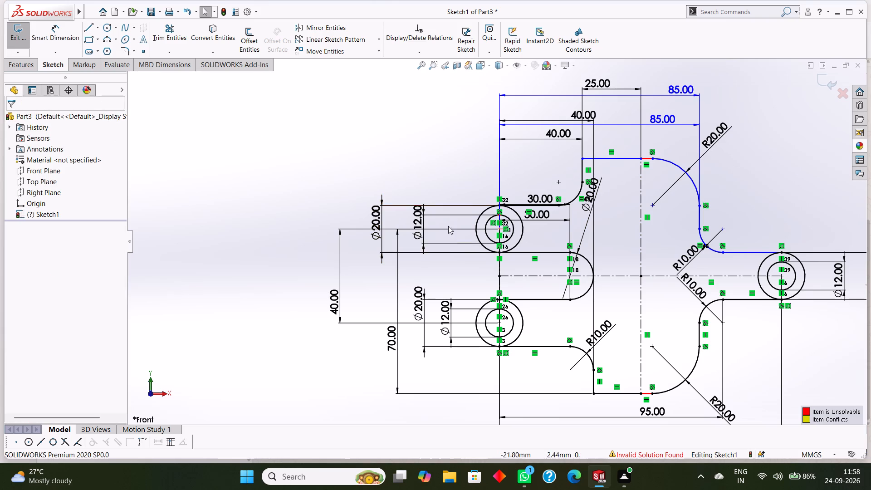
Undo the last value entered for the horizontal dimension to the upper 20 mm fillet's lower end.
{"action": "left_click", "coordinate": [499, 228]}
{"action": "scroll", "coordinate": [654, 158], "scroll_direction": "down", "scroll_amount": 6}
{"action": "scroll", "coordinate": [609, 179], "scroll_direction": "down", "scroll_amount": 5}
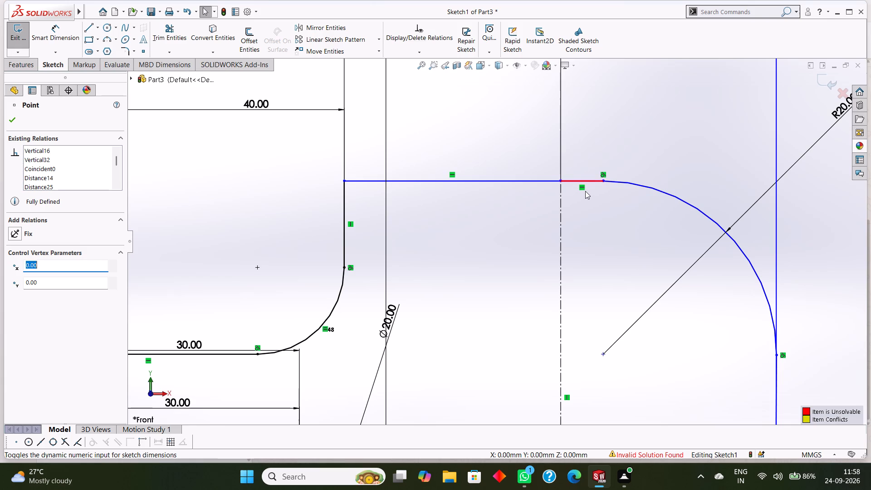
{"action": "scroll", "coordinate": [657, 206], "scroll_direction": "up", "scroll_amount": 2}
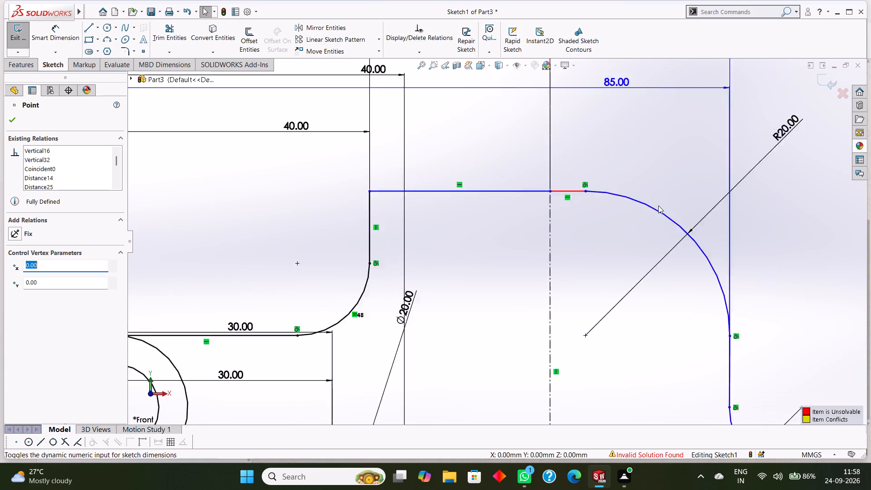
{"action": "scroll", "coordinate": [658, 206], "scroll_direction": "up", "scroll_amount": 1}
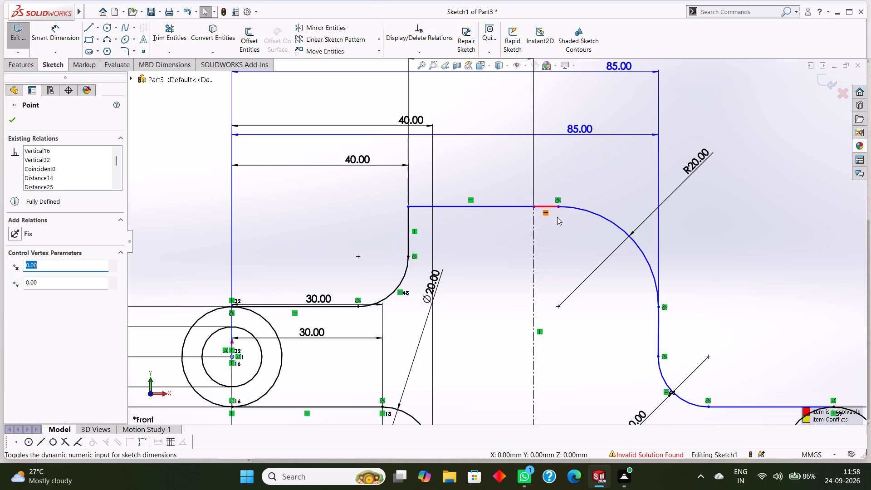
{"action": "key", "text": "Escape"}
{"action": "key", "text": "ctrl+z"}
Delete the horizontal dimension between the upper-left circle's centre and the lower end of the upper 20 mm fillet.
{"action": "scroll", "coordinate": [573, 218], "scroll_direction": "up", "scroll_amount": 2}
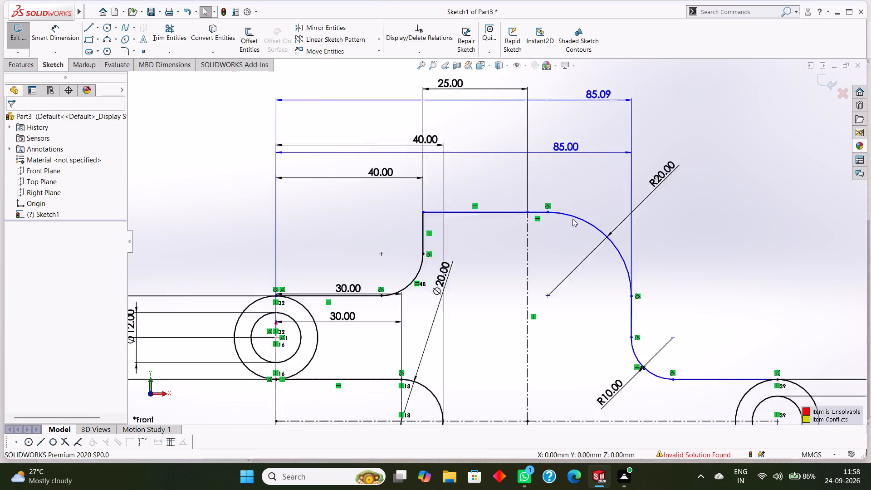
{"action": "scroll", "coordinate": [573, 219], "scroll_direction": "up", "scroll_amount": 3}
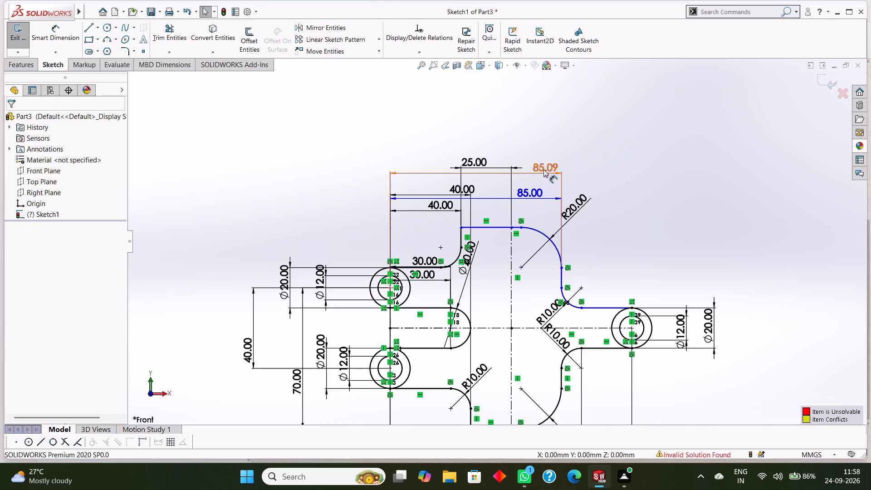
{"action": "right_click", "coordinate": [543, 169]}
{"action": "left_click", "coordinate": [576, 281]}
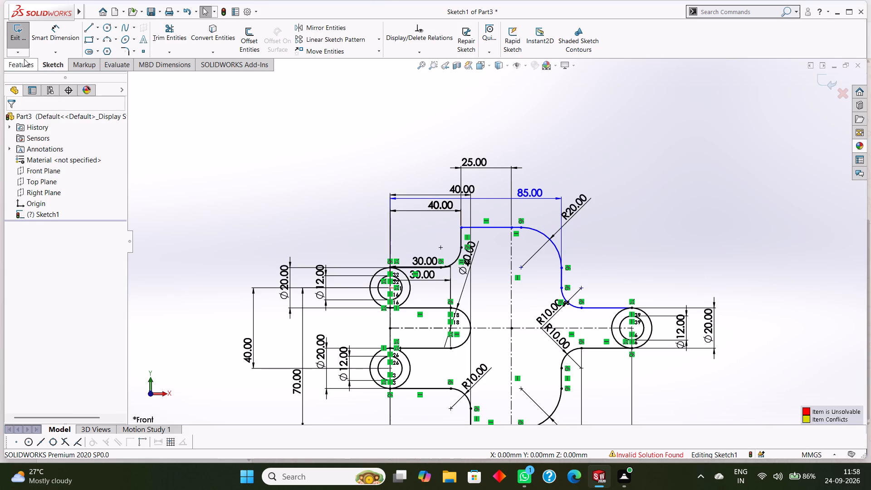
Dimension the horizontal distance from the upper-left circle's centre to the upper 20 mm fillet's start on the top edge.
{"action": "left_click", "coordinate": [39, 39]}
{"action": "scroll", "coordinate": [465, 296], "scroll_direction": "down", "scroll_amount": 2}
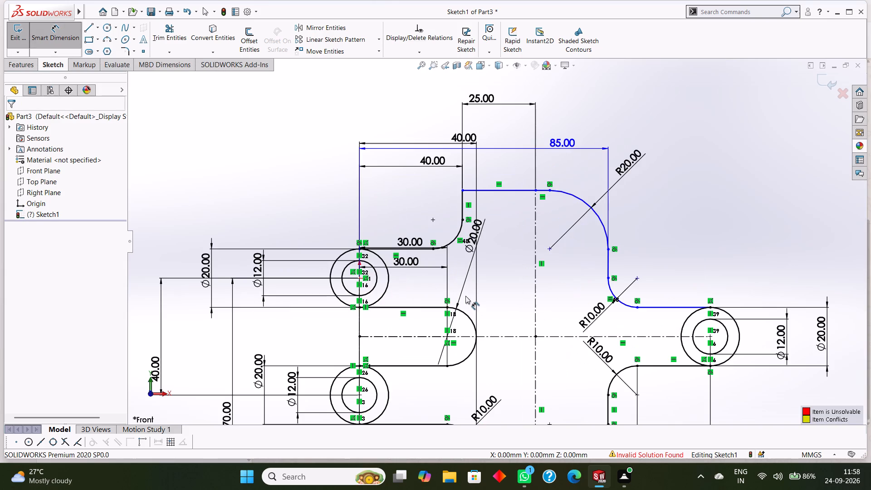
{"action": "left_click", "coordinate": [358, 278]}
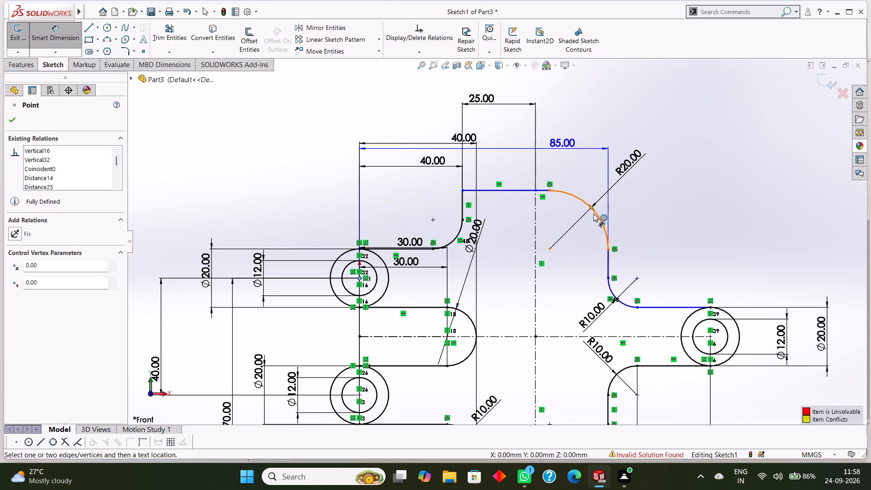
{"action": "left_click", "coordinate": [549, 189]}
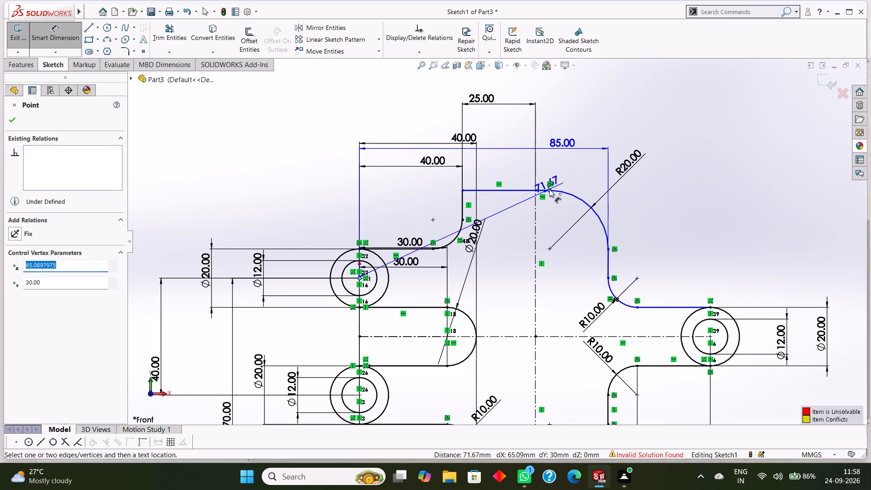
{"action": "left_click", "coordinate": [530, 173]}
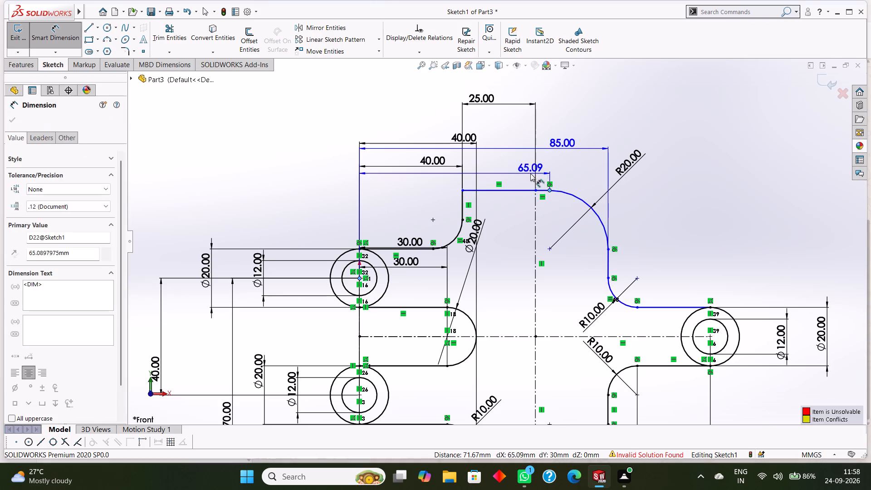
{"action": "left_click", "coordinate": [494, 157]}
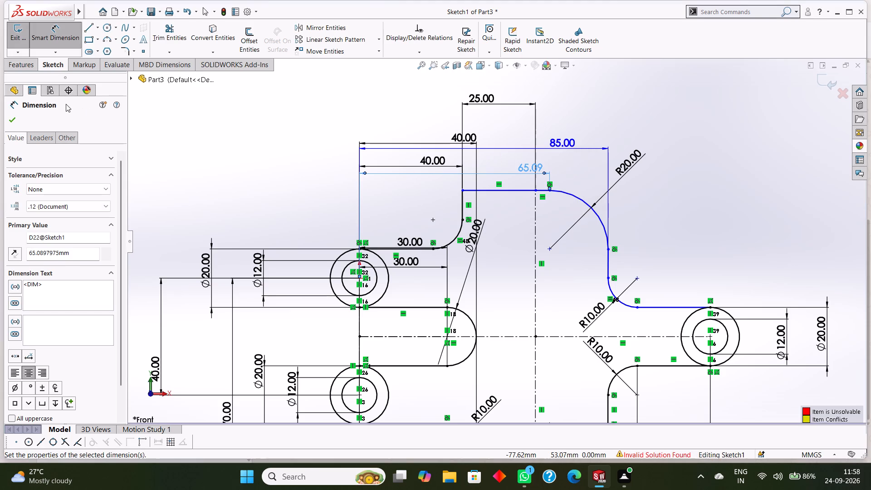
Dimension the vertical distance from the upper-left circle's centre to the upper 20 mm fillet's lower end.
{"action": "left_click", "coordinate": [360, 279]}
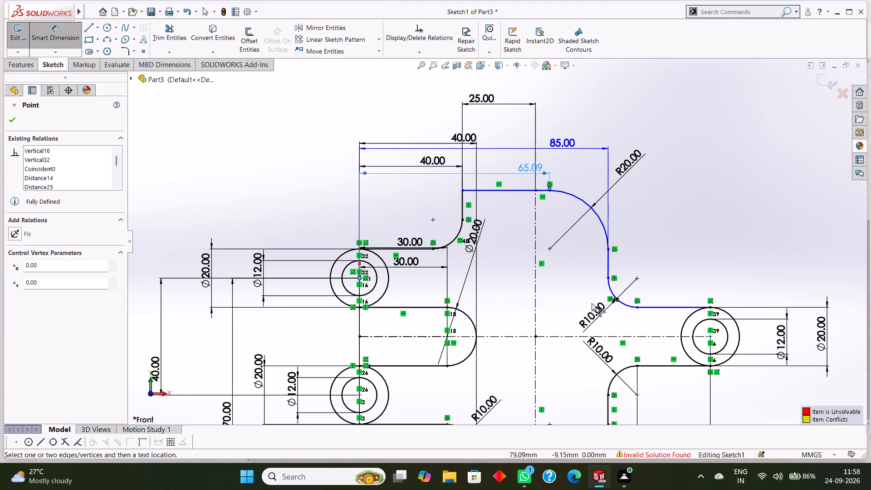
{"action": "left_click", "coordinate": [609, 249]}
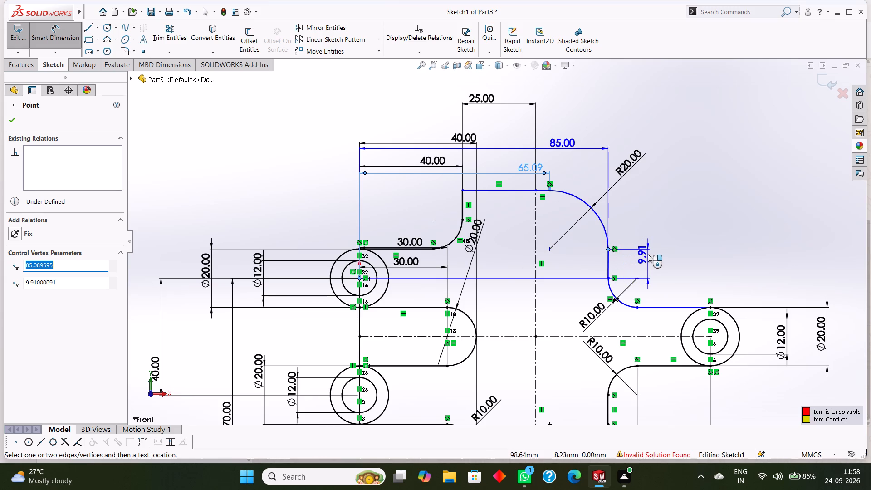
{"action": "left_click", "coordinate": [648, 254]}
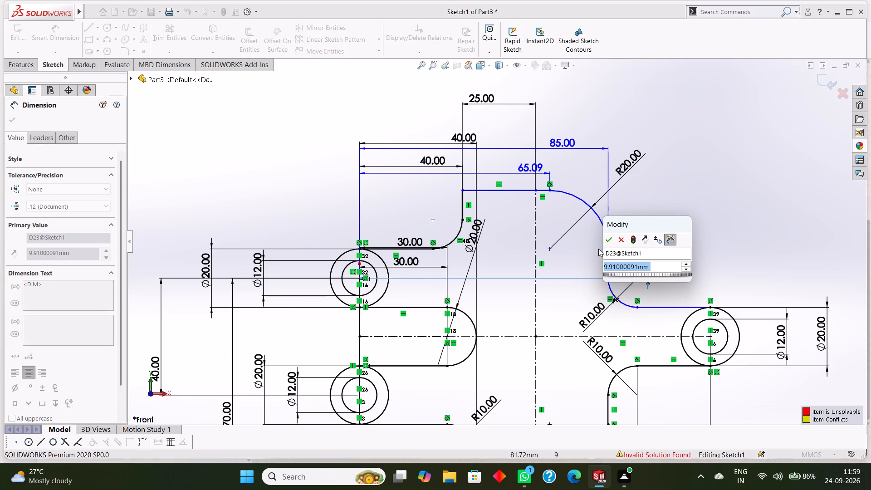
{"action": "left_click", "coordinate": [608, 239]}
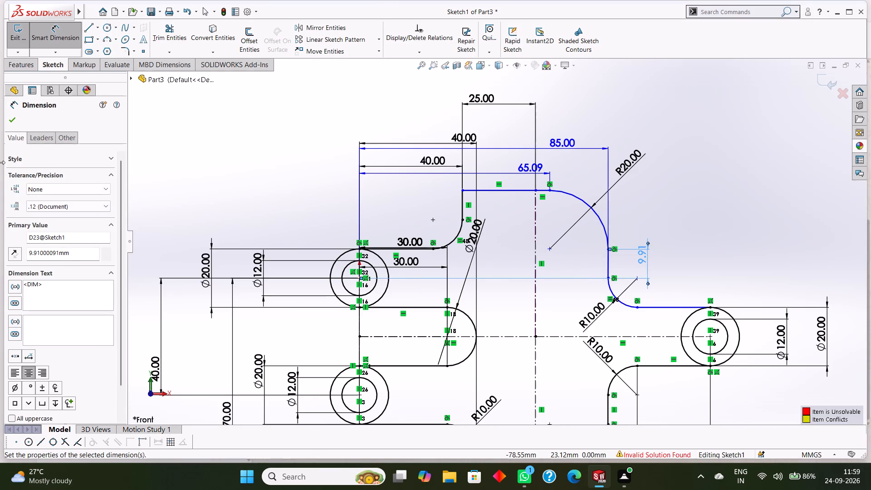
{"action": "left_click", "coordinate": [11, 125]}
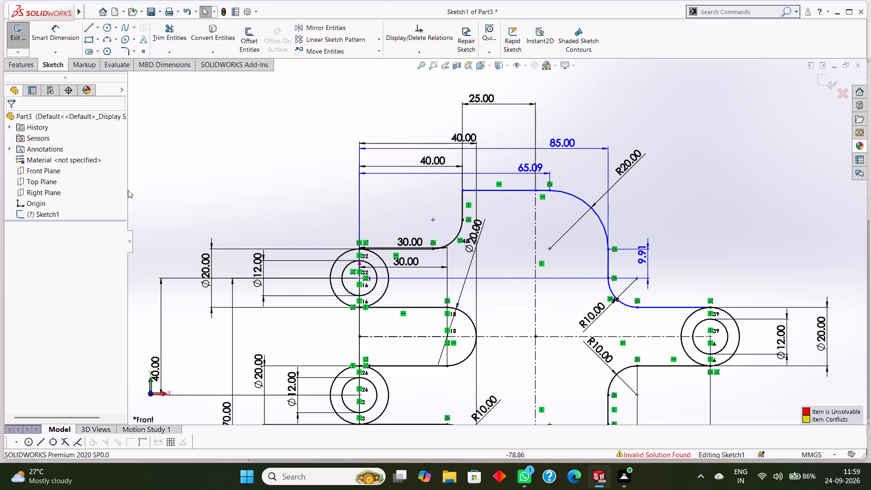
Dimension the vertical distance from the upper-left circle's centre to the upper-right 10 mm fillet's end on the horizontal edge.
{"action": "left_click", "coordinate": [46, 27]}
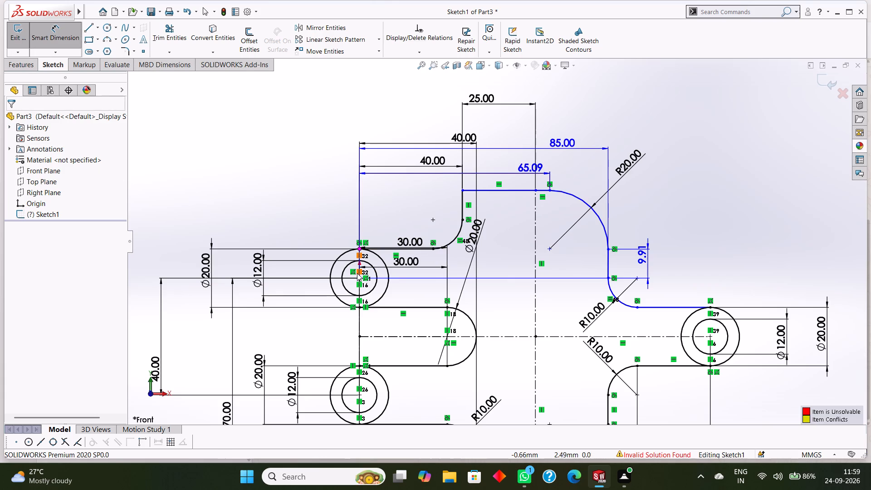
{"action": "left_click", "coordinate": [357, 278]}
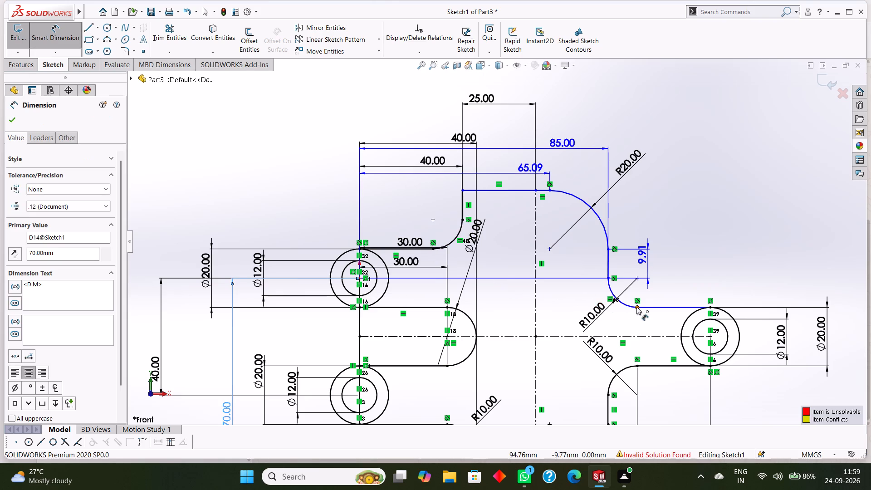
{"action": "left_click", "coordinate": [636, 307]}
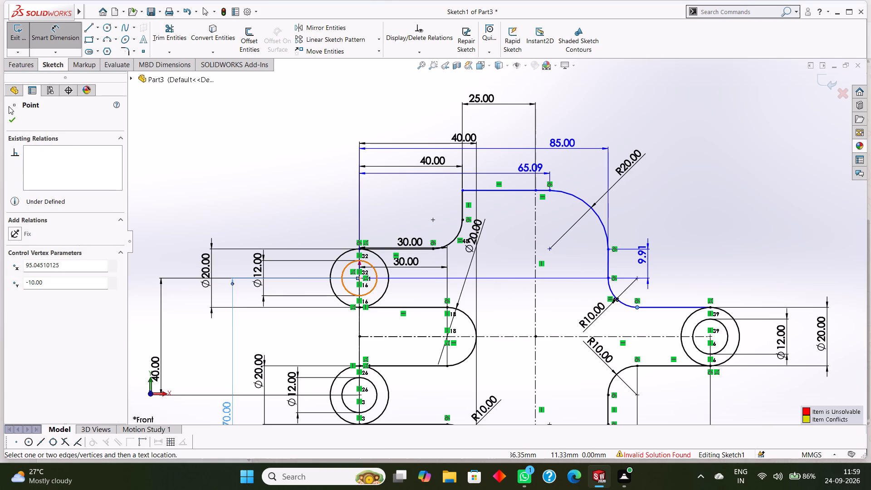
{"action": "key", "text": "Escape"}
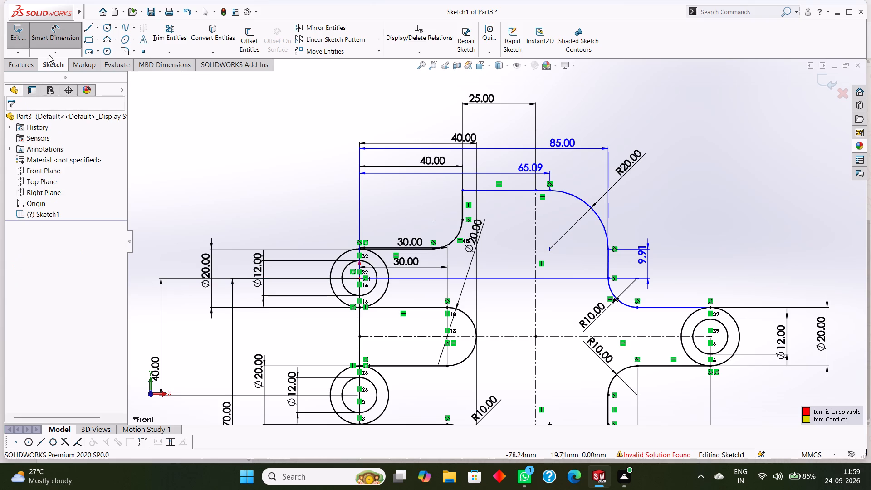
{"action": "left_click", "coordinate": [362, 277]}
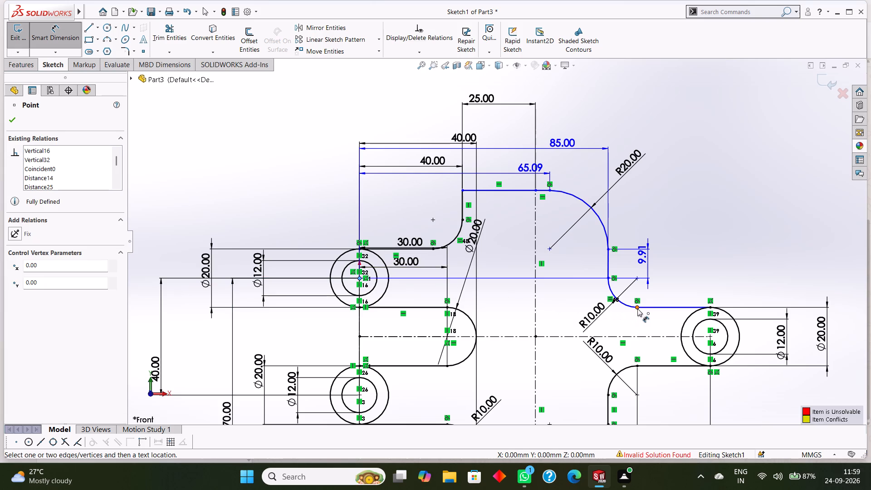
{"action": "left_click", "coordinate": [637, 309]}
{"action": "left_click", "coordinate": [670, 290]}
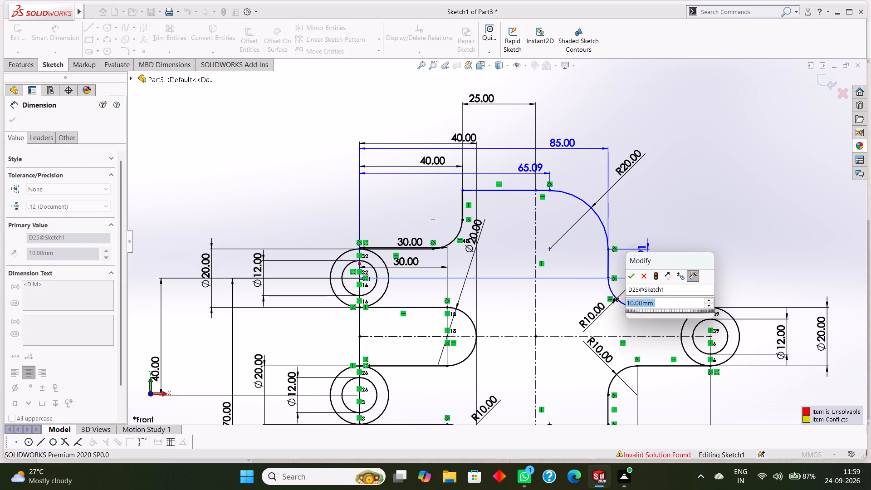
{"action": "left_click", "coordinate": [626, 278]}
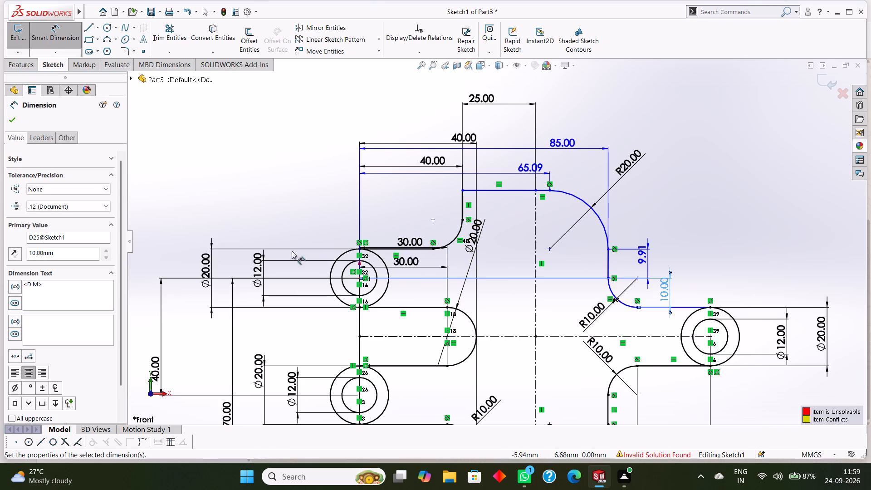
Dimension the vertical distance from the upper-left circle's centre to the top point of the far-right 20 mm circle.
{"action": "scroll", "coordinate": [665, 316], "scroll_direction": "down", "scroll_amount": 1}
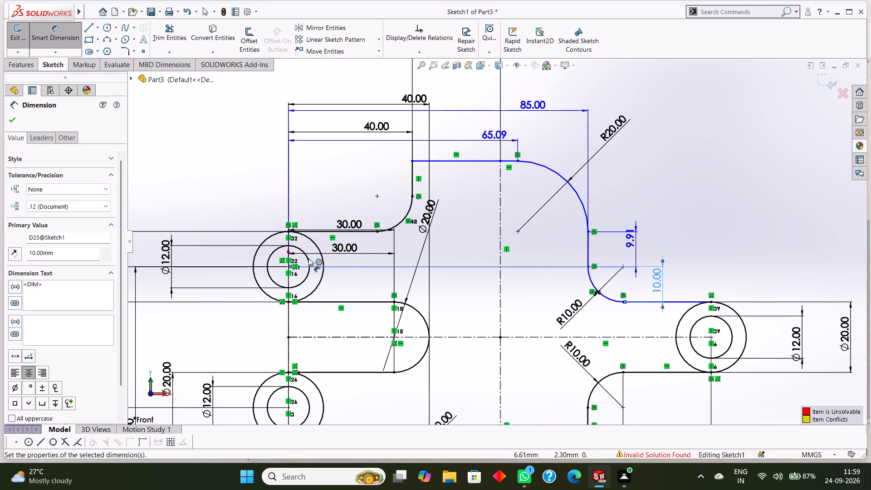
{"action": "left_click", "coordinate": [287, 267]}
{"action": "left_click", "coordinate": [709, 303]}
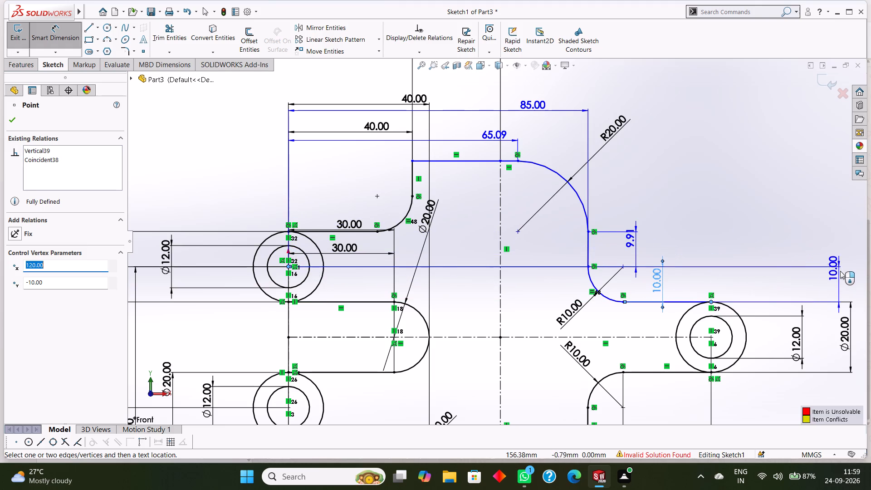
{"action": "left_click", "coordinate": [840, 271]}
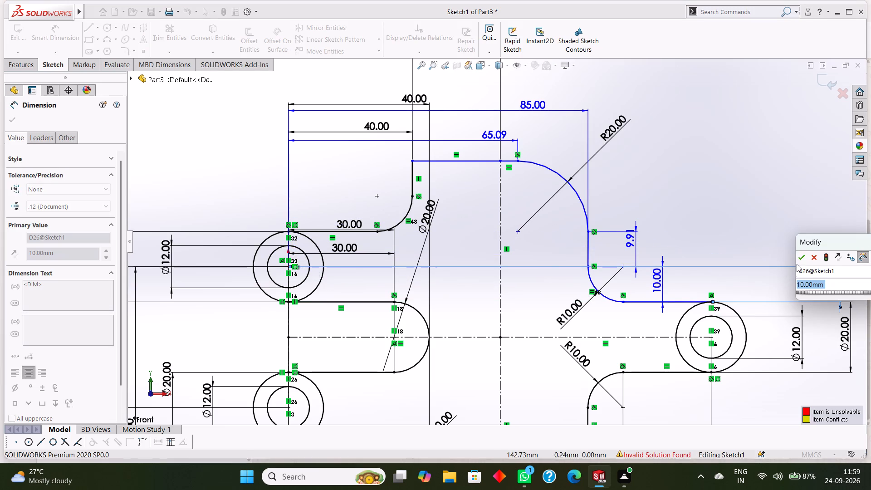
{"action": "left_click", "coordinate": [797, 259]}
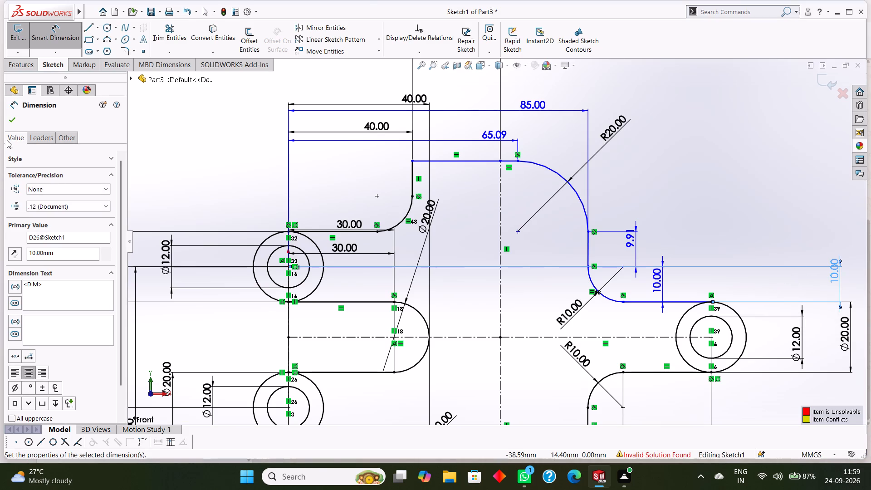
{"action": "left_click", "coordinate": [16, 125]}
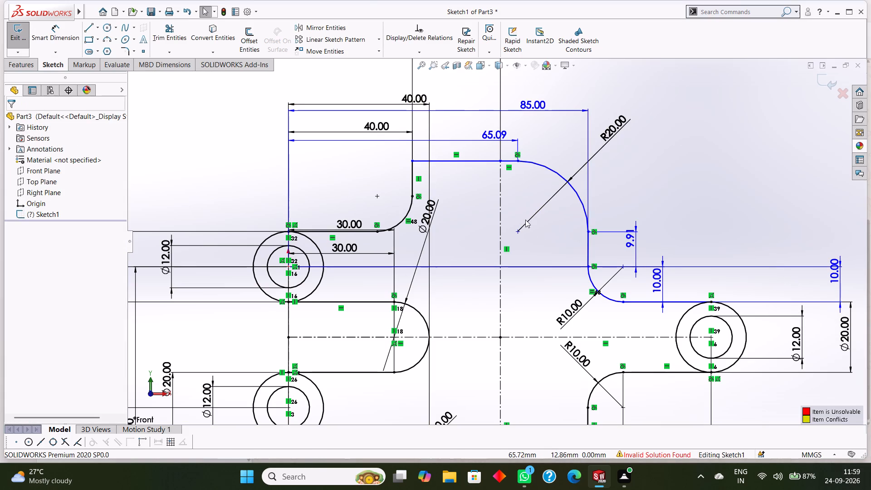
Undo the recent dimension edits, including those from the upper-left circle's centre to the upper fillets and the far-right circle.
{"action": "key", "text": "ctrl+z"}
{"action": "key", "text": "ctrl+z"}
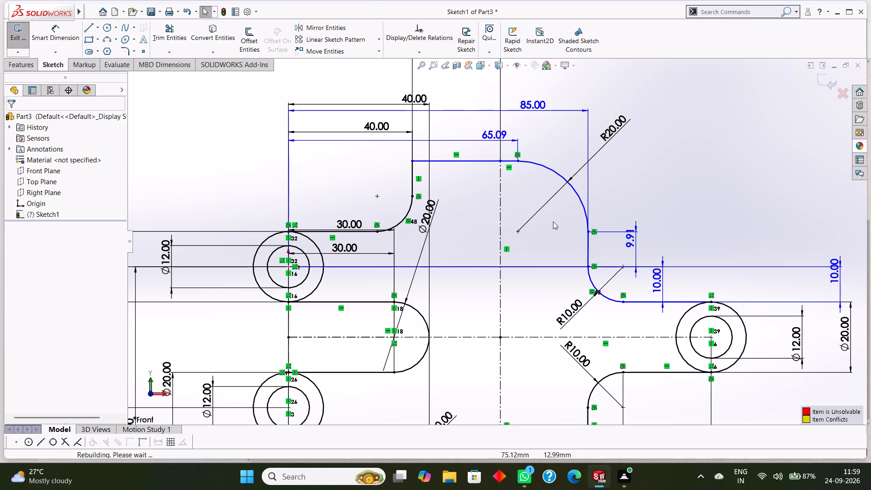
{"action": "key", "text": "ctrl+z"}
{"action": "key", "text": "ctrl+z"}
{"action": "key", "text": "ctrl+z"}
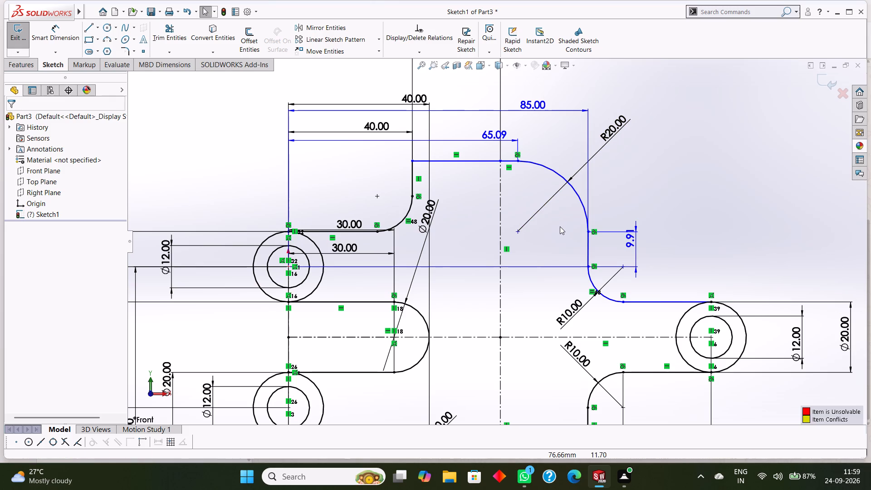
{"action": "key", "text": "ctrl+z"}
{"action": "key", "text": "ctrl+z"}
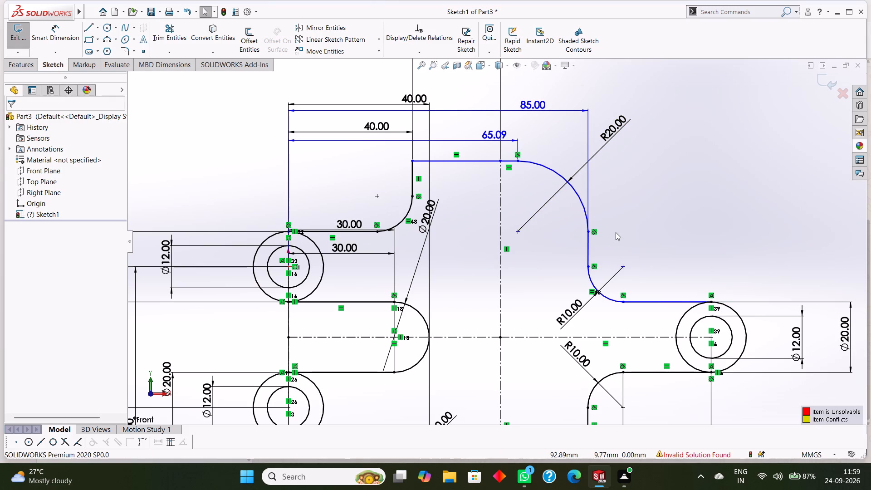
{"action": "key", "text": "ctrl+z"}
{"action": "key", "text": "ctrl+z"}
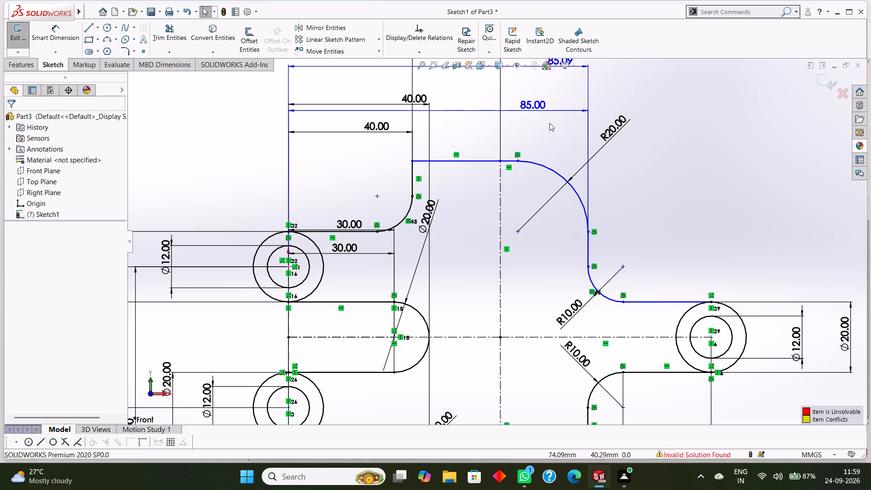
{"action": "key", "text": "ctrl+z"}
{"action": "key", "text": "ctrl+z"}
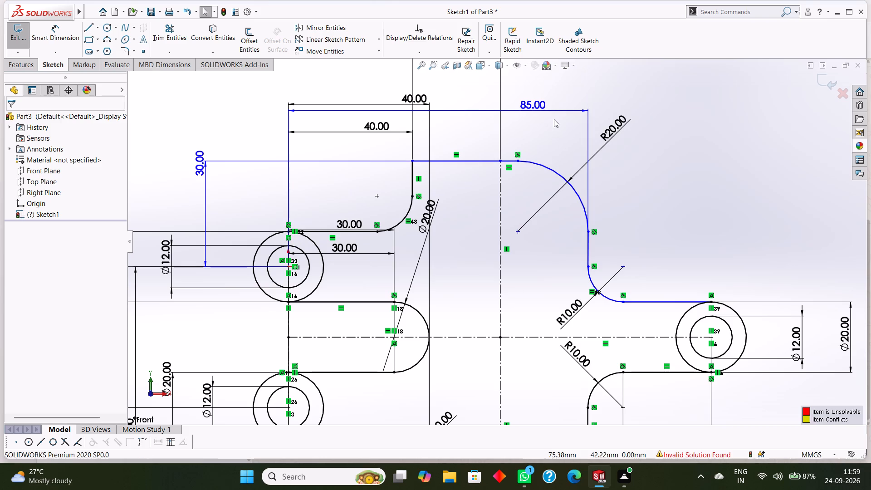
{"action": "key", "text": "ctrl+z"}
Delete the 85 mm horizontal, 30 mm vertical and 10 mm vertical dimensions tied to the upper-left circle's centre.
{"action": "right_click", "coordinate": [539, 105]}
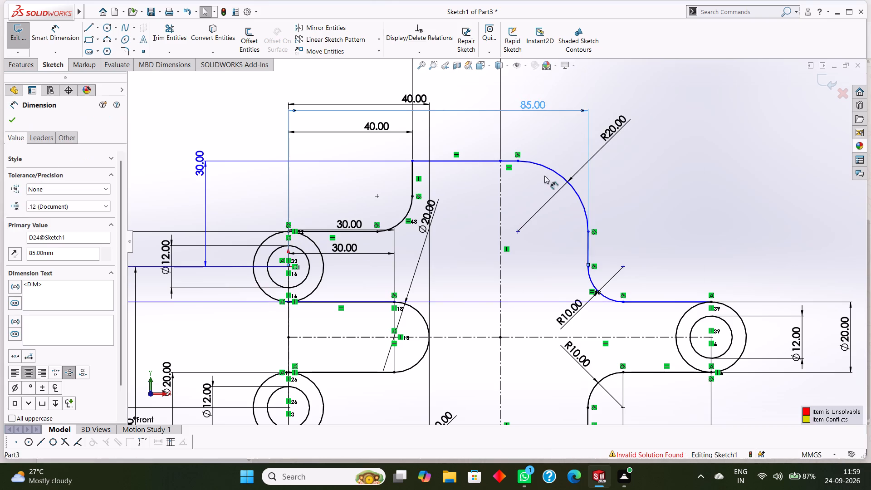
{"action": "left_click", "coordinate": [581, 216]}
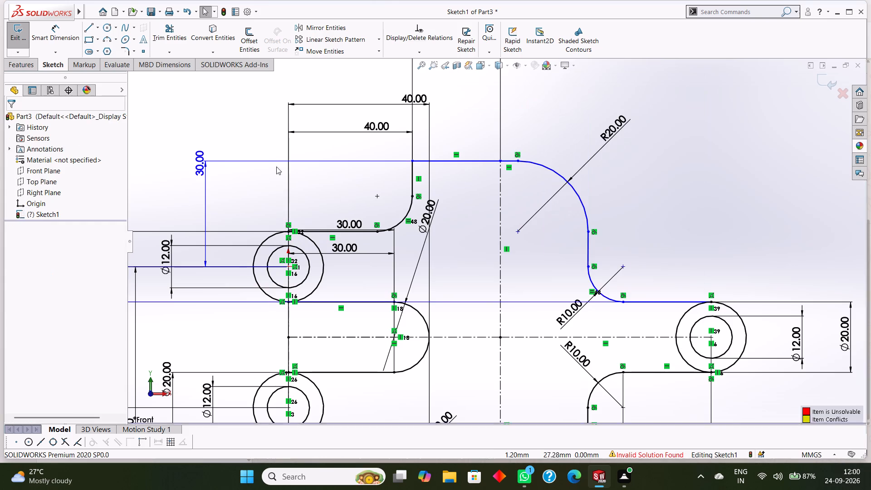
{"action": "right_click", "coordinate": [203, 167]}
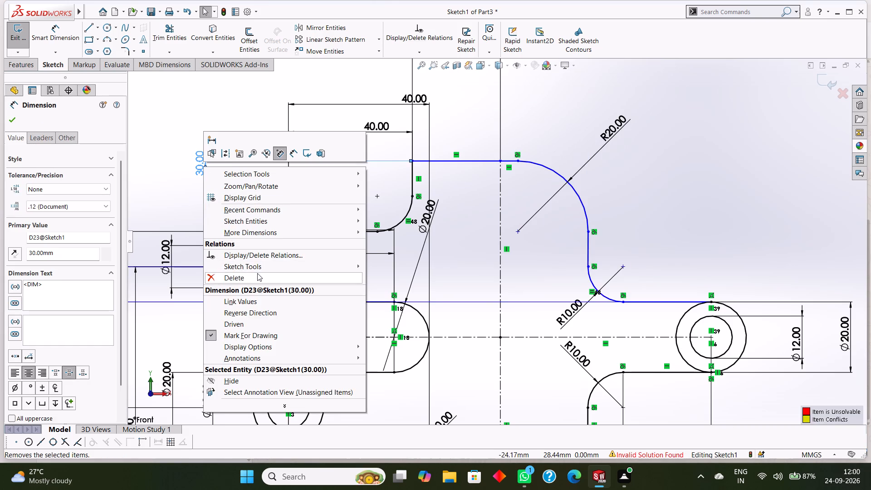
{"action": "left_click", "coordinate": [257, 273]}
{"action": "scroll", "coordinate": [458, 186], "scroll_direction": "up", "scroll_amount": 1}
{"action": "scroll", "coordinate": [504, 207], "scroll_direction": "up", "scroll_amount": 4}
{"action": "right_click", "coordinate": [302, 258]}
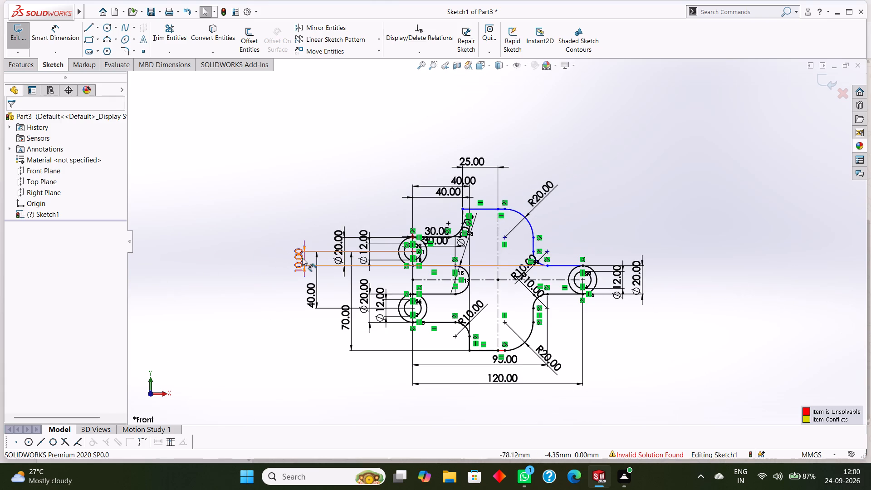
{"action": "left_click", "coordinate": [338, 355]}
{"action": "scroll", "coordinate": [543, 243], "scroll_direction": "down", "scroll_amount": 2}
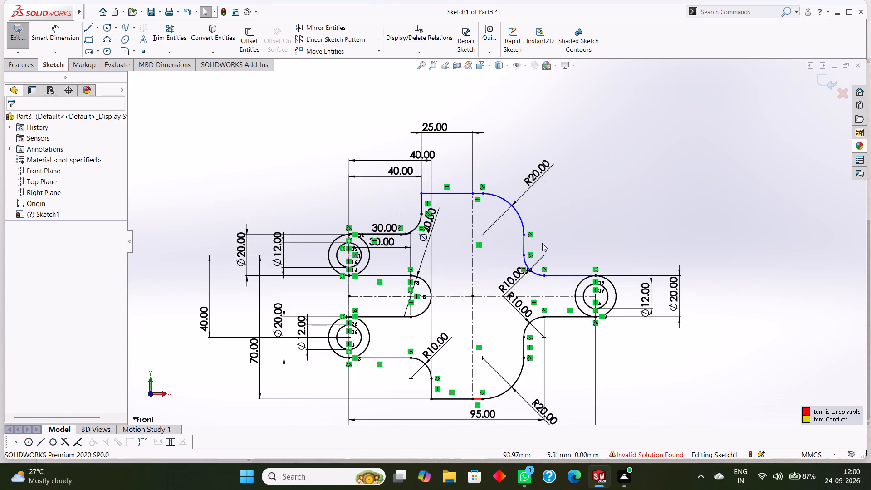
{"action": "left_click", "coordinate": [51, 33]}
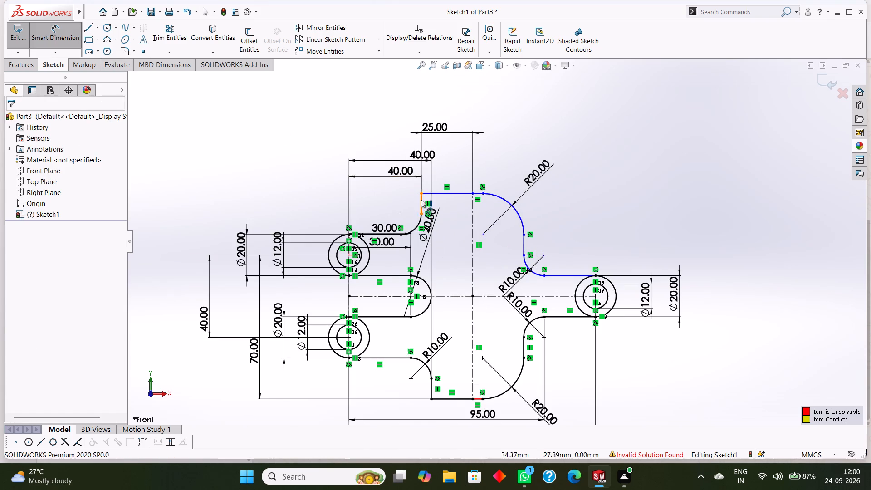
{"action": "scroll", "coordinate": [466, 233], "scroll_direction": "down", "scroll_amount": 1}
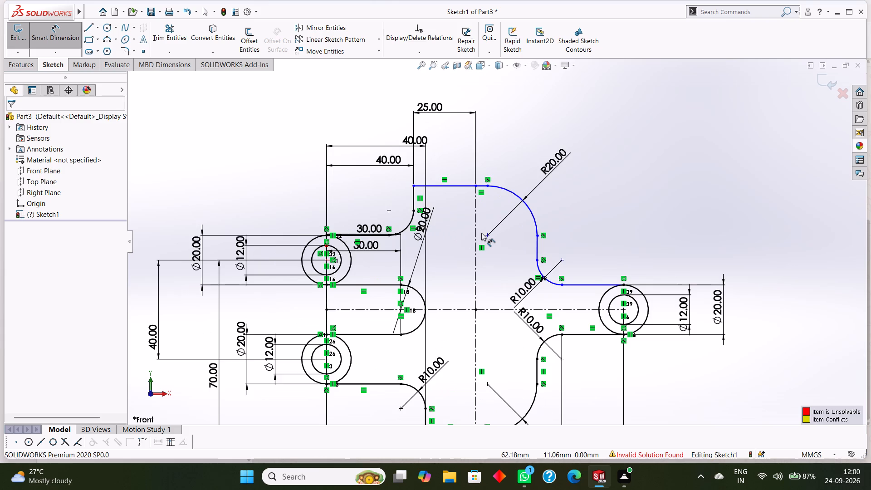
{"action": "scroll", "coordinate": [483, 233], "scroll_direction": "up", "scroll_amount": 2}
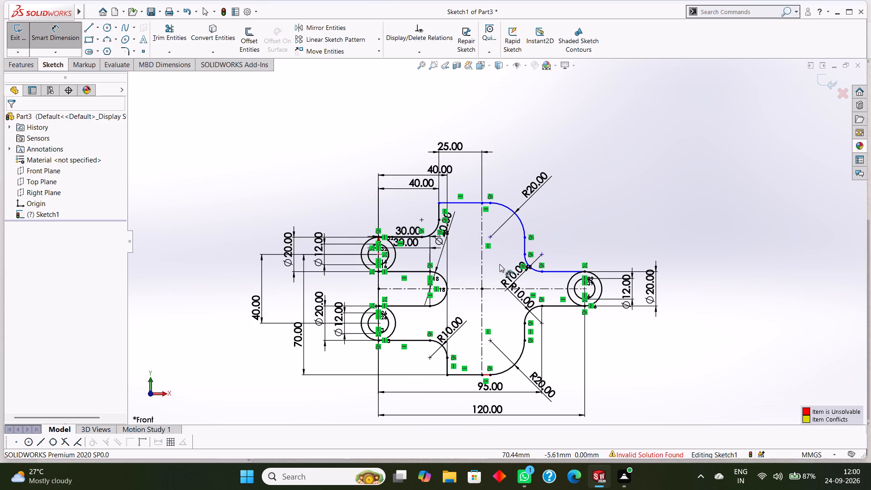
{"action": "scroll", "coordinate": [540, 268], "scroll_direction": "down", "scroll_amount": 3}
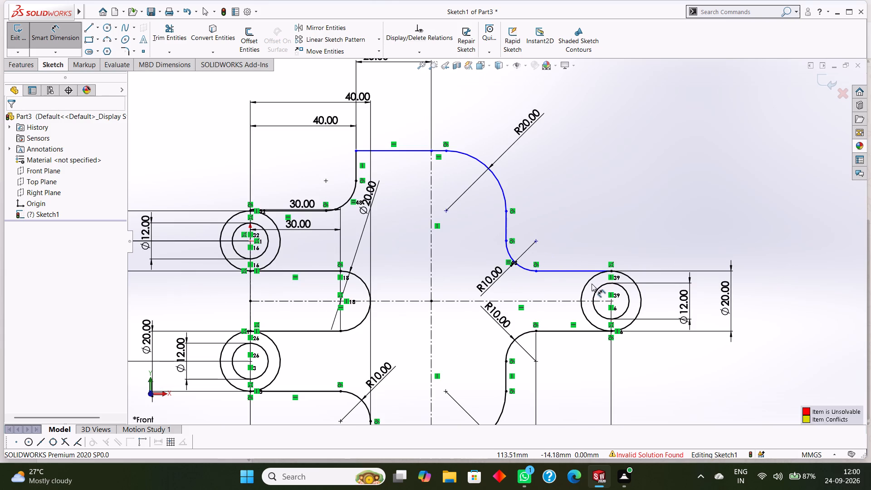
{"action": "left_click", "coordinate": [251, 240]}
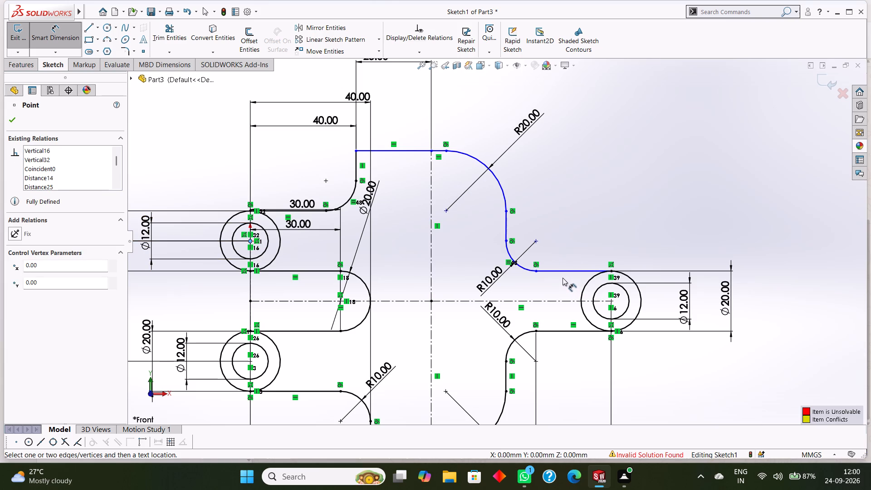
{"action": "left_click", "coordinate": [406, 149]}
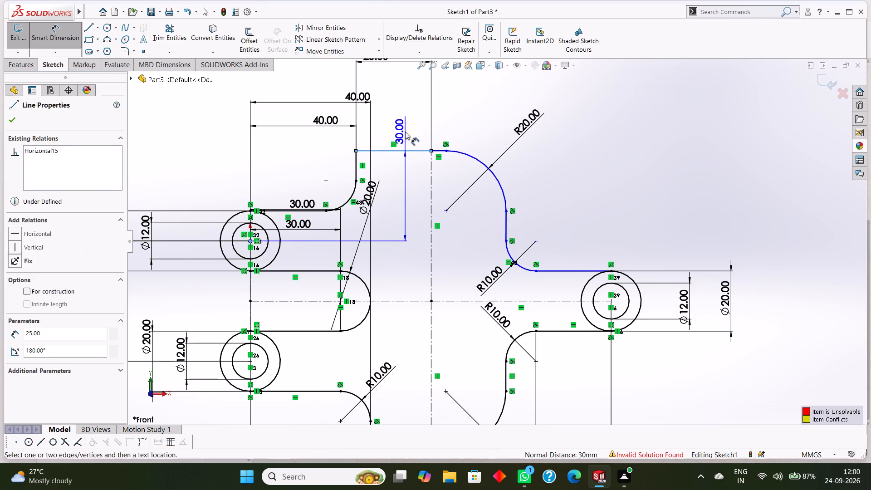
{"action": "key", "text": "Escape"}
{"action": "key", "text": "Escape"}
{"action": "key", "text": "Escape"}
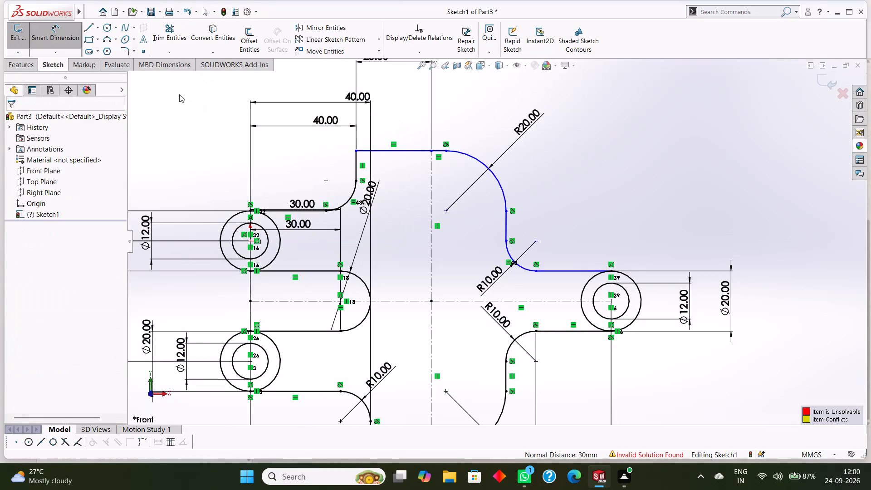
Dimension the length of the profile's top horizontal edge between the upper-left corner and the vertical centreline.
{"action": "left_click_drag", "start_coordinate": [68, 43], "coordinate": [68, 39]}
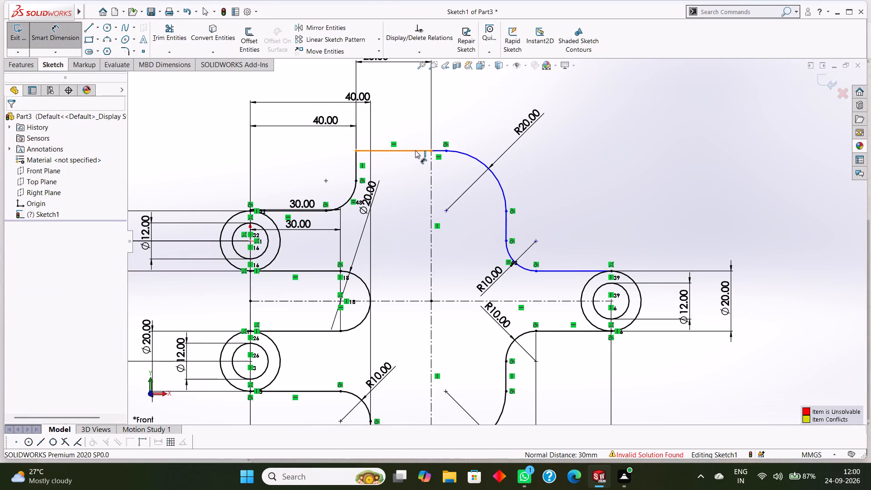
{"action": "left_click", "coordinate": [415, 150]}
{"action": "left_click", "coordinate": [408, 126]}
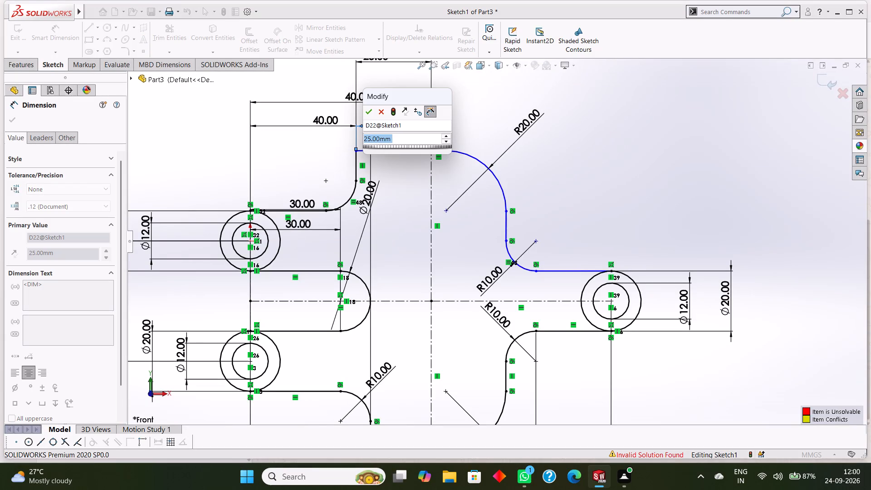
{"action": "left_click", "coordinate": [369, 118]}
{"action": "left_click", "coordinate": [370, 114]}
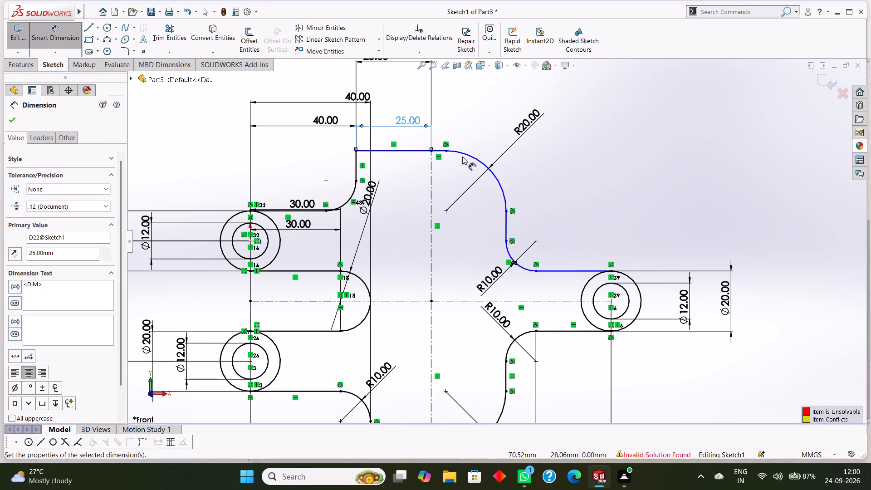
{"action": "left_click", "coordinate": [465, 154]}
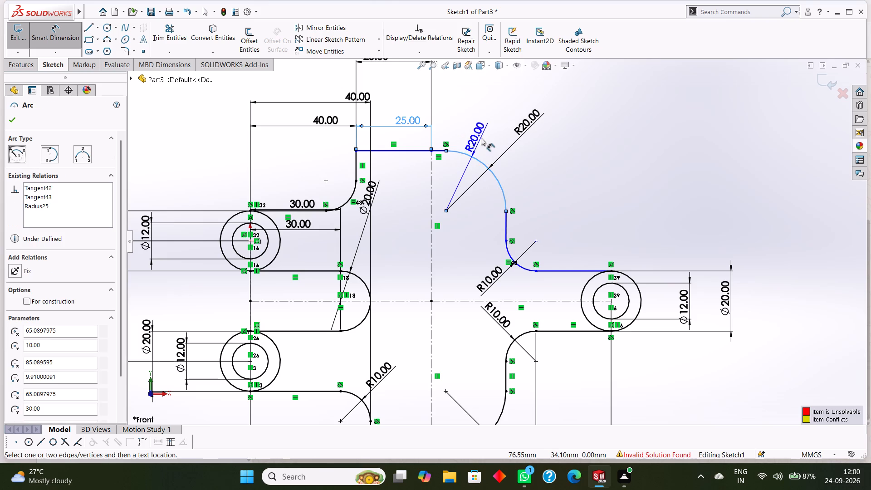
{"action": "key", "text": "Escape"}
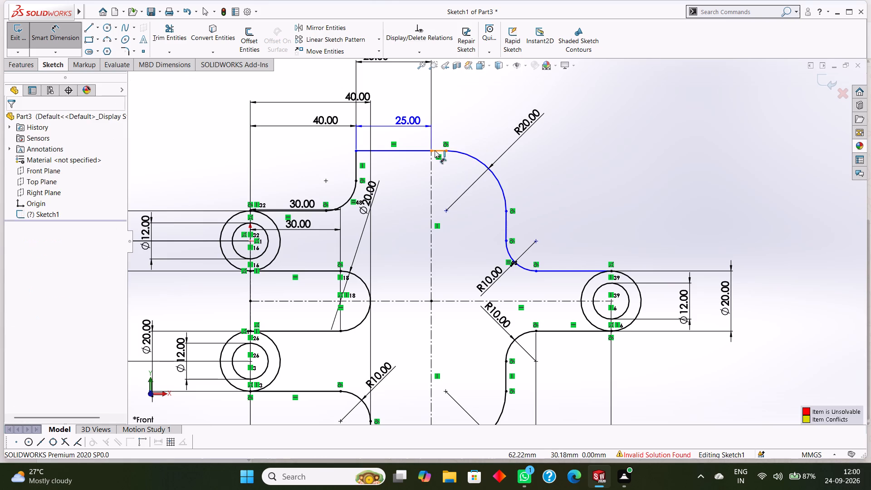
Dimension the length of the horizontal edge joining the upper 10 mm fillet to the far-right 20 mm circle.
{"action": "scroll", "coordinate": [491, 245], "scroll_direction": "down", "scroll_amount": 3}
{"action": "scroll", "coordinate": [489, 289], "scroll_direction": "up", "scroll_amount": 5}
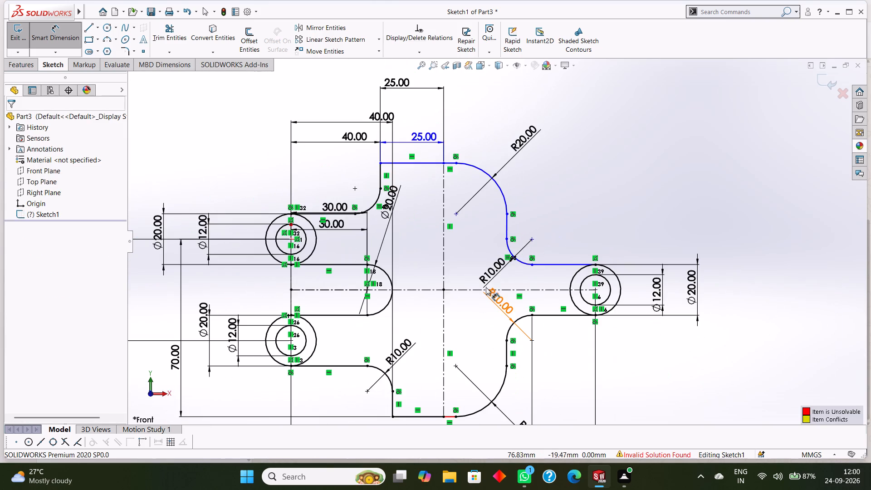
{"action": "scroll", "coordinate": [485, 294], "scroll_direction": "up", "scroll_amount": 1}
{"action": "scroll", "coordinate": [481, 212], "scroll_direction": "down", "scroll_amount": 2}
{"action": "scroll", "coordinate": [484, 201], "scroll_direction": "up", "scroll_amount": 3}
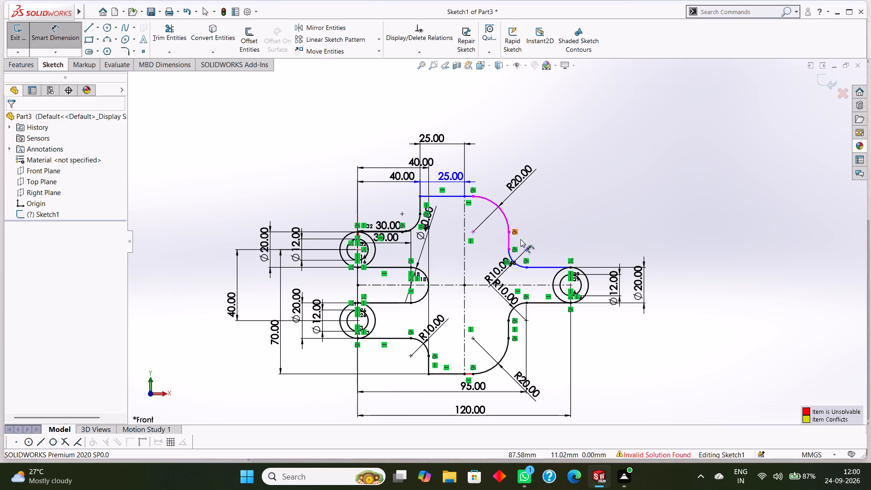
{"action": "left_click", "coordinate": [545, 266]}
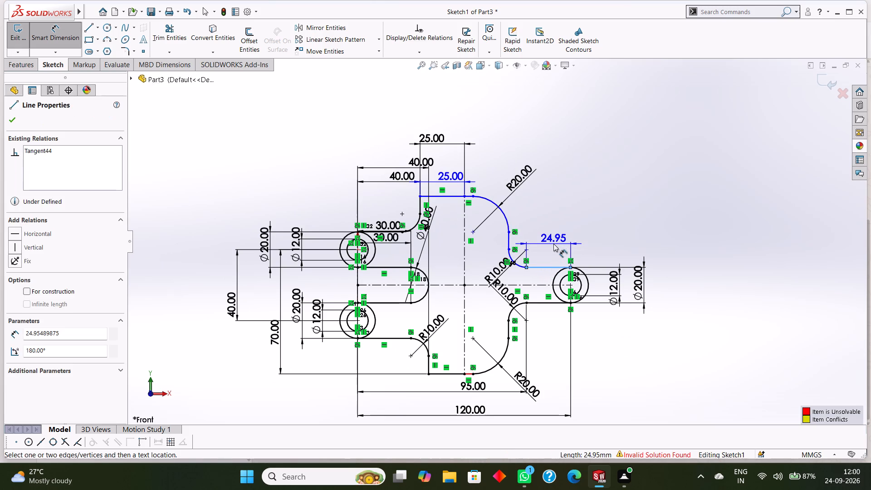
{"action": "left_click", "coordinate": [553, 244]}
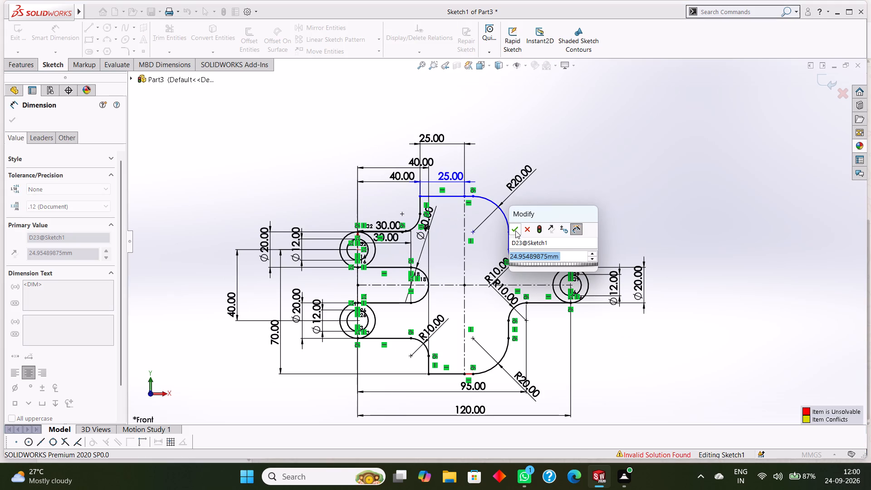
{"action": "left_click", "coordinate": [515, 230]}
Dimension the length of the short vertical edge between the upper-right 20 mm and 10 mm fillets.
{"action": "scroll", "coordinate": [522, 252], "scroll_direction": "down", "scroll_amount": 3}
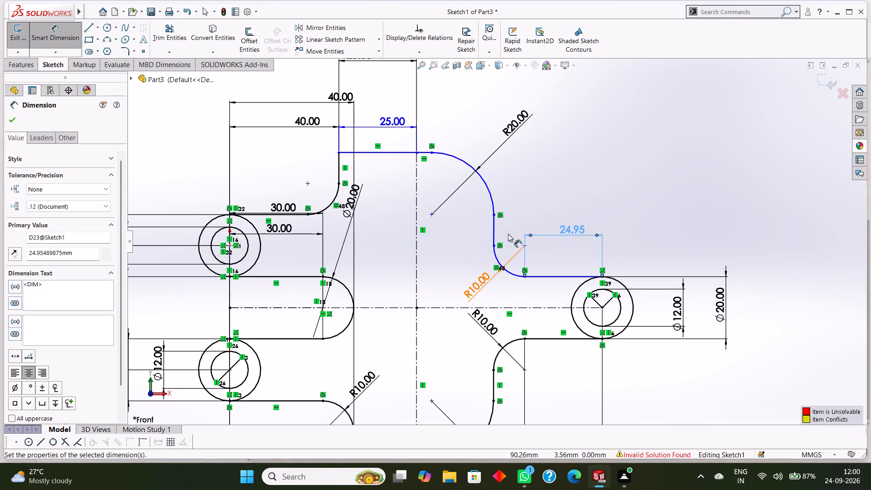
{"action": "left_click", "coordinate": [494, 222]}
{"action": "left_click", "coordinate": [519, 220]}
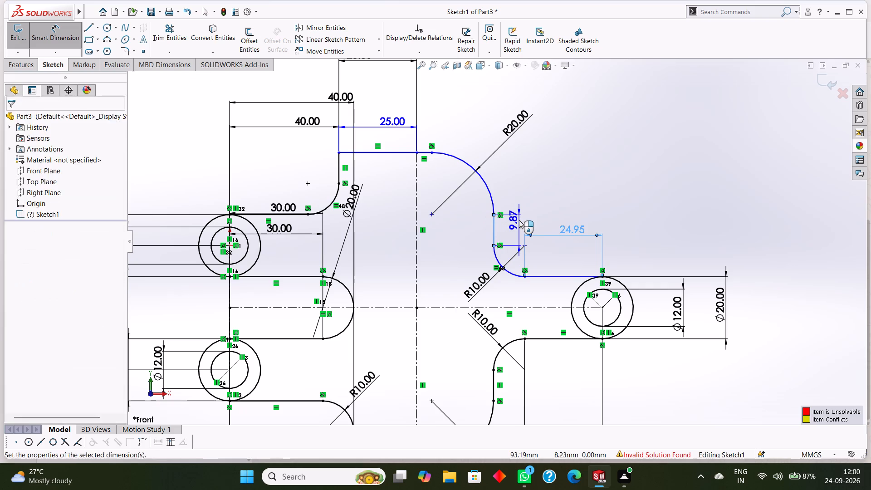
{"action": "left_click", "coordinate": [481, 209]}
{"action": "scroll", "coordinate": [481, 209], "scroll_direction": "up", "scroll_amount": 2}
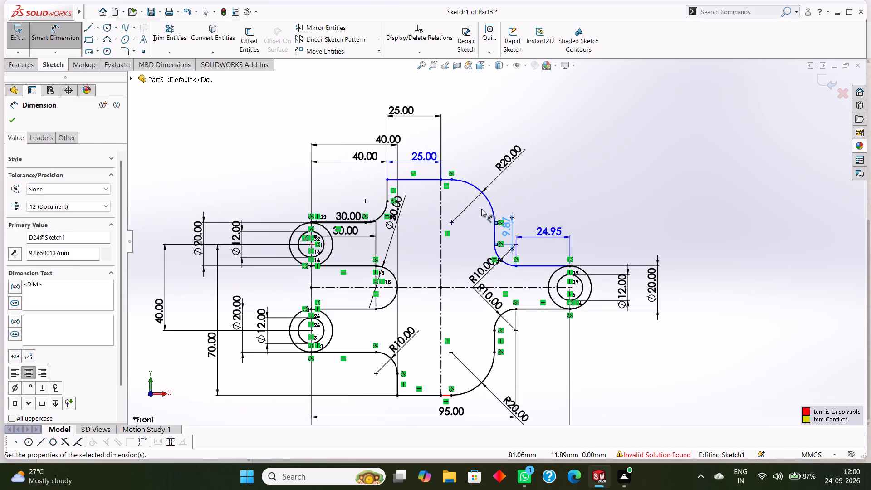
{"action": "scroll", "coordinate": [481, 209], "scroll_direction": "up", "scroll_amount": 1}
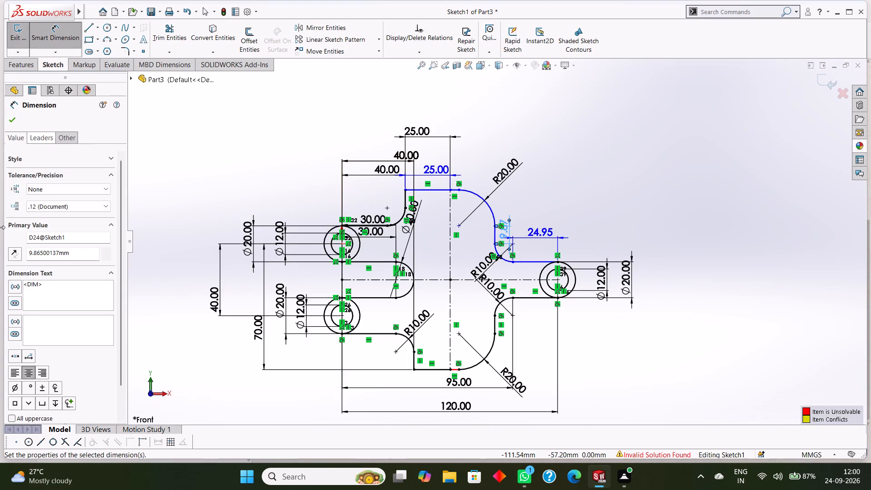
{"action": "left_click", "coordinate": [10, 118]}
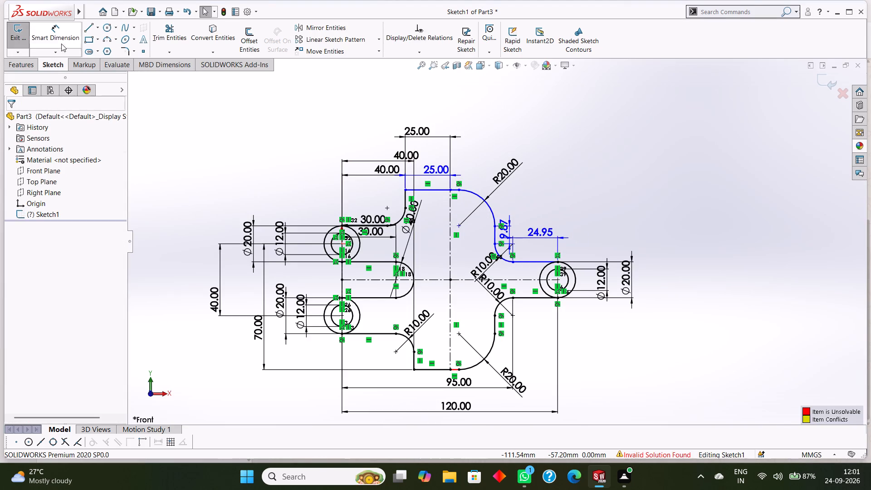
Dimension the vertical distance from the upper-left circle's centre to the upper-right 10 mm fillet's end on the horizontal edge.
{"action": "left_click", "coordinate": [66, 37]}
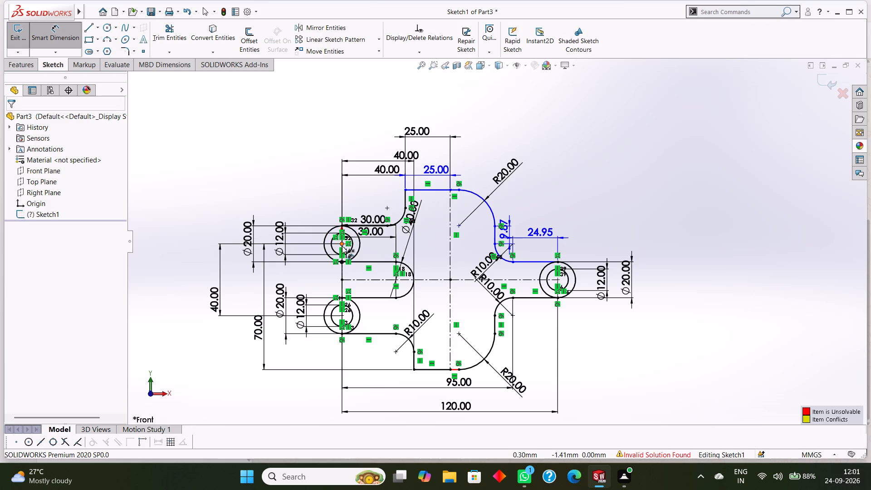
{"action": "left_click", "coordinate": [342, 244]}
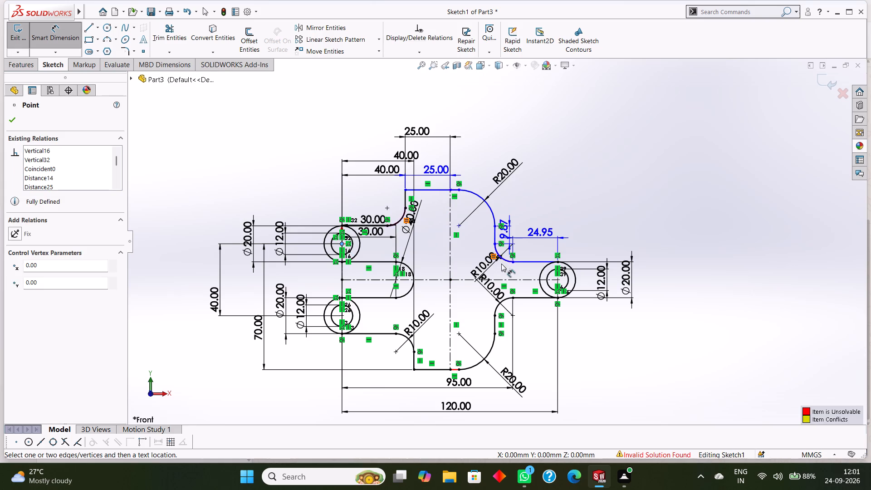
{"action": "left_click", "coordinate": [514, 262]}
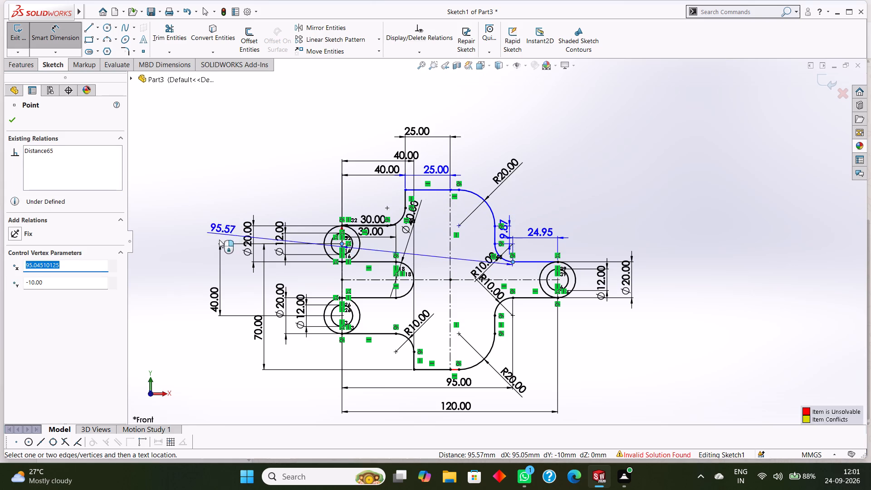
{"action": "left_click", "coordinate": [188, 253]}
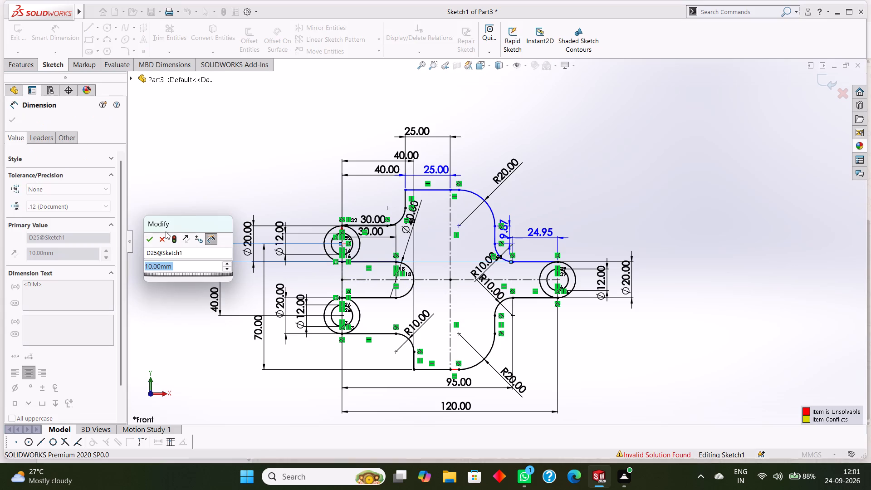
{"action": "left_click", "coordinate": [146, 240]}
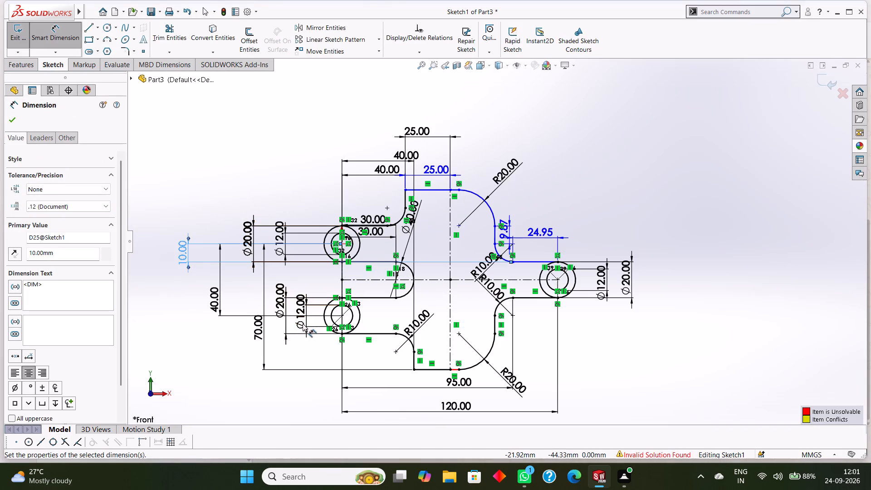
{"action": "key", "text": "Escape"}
Undo the newest dimensions, the earlier ones from the upper-left circle's centre, and the 40 mm edit of the dimension to the upper-left vertical edge.
{"action": "key", "text": "ctrl+z"}
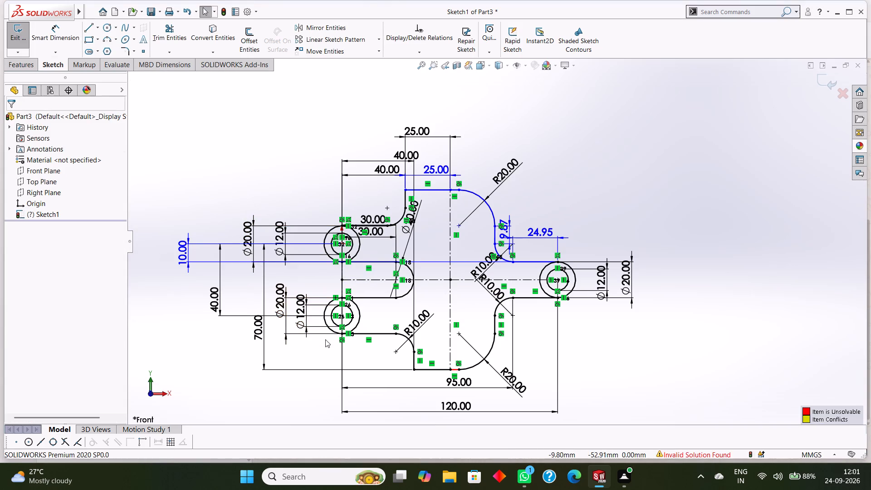
{"action": "key", "text": "ctrl+z"}
{"action": "key", "text": "ctrl+z"}
{"action": "key", "text": "ctrl+z"}
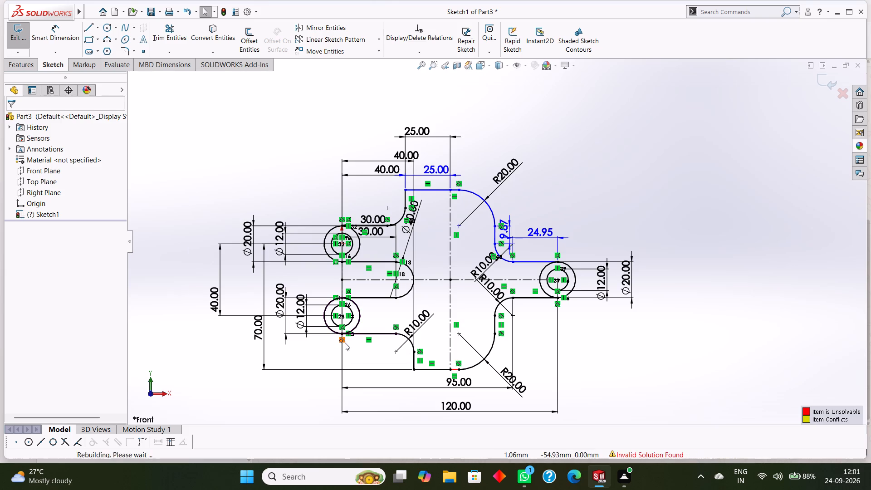
{"action": "key", "text": "ctrl+z"}
{"action": "key", "text": "ctrl+z"}
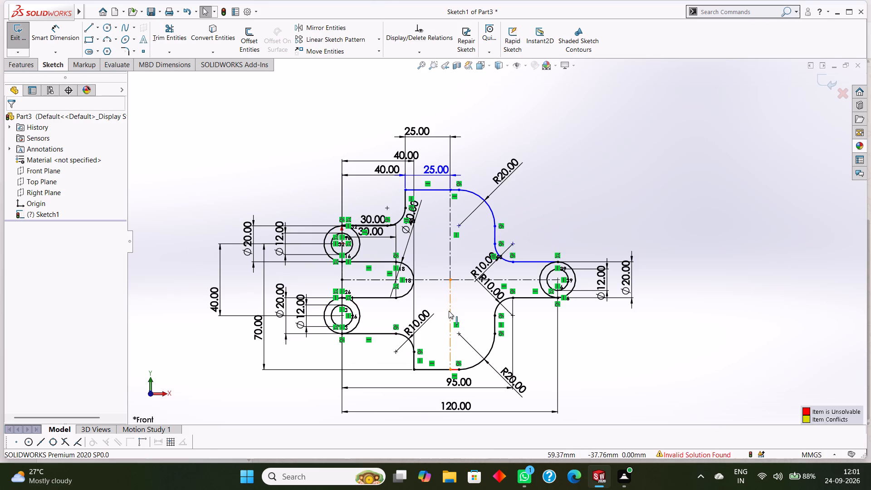
{"action": "key", "text": "ctrl+z"}
{"action": "key", "text": "ctrl+z"}
{"action": "key", "text": "ctrl+z"}
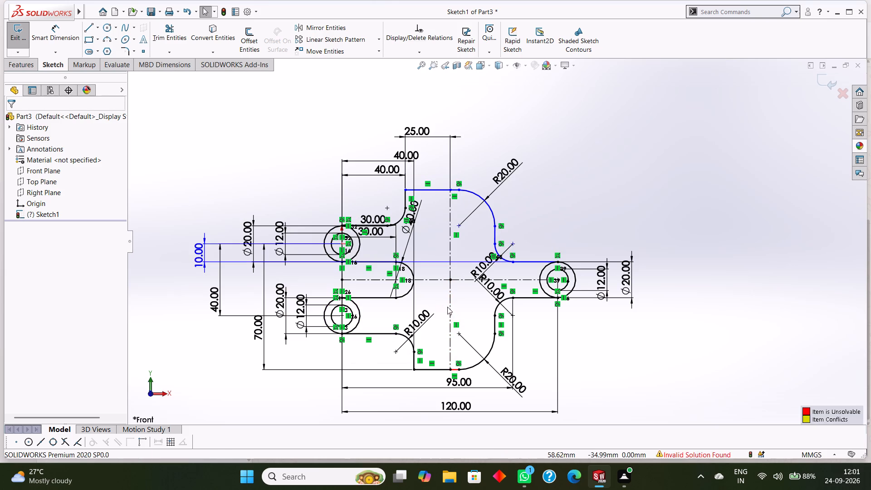
{"action": "key", "text": "ctrl+z"}
{"action": "key", "text": "ctrl+z"}
{"action": "key", "text": "ctrl+z"}
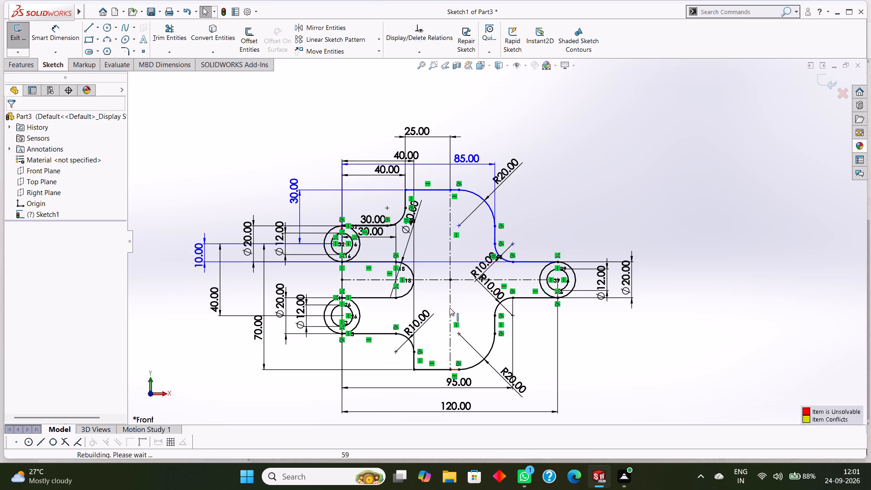
{"action": "key", "text": "ctrl+z"}
{"action": "key", "text": "ctrl+z"}
{"action": "key", "text": "ctrl+z"}
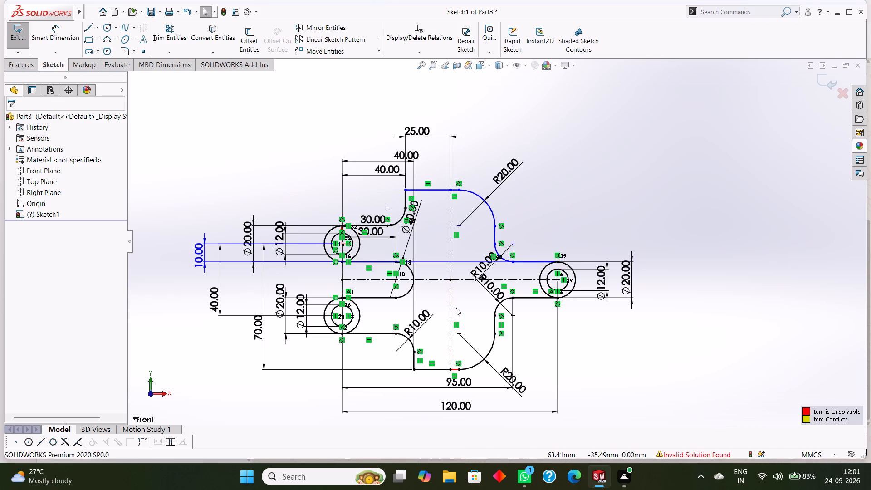
{"action": "key", "text": "ctrl+z"}
{"action": "key", "text": "ctrl+z"}
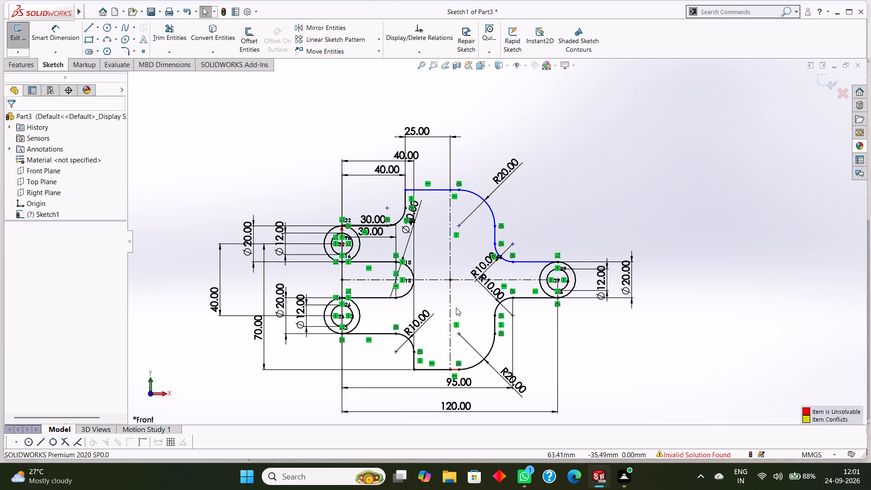
{"action": "left_click", "coordinate": [720, 456]}
{"action": "left_click", "coordinate": [720, 455]}
{"action": "left_click", "coordinate": [720, 454]}
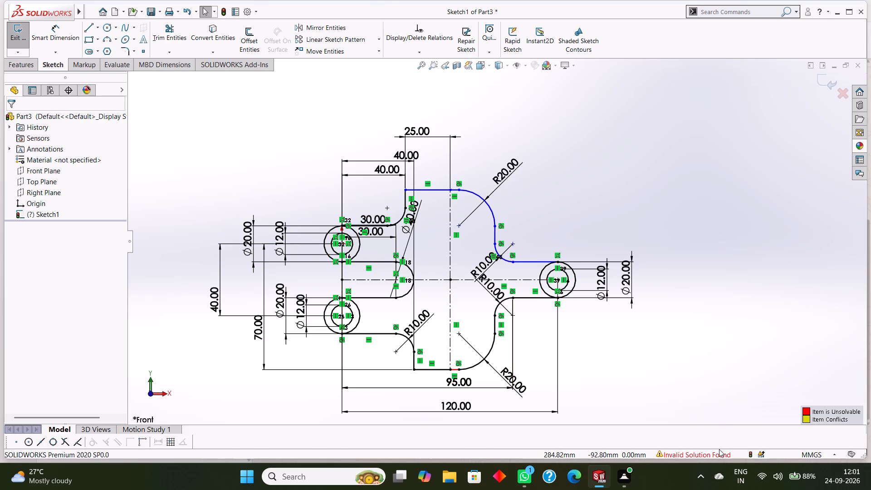
{"action": "key", "text": "ctrl+z"}
{"action": "key", "text": "ctrl+z"}
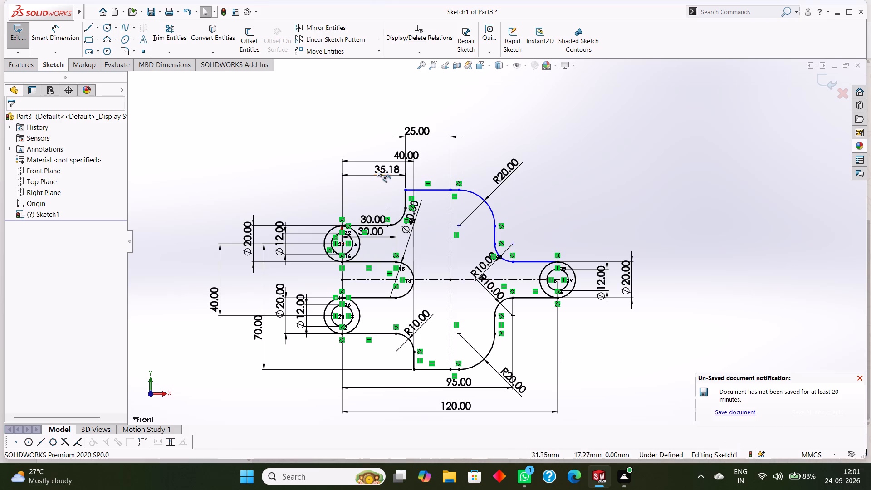
Dimension the vertical distance between the profile's bottom-left corner and its top-left corner.
{"action": "left_click", "coordinate": [680, 186]}
{"action": "left_click", "coordinate": [70, 37]}
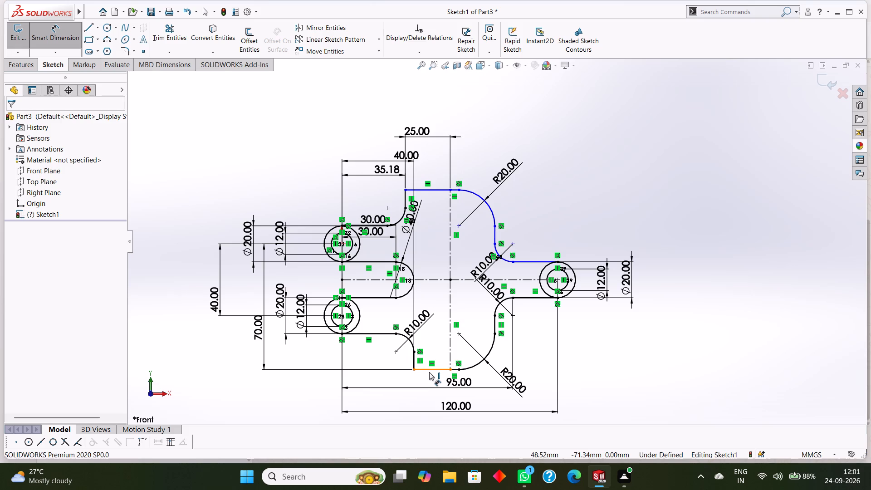
{"action": "left_click", "coordinate": [414, 371]}
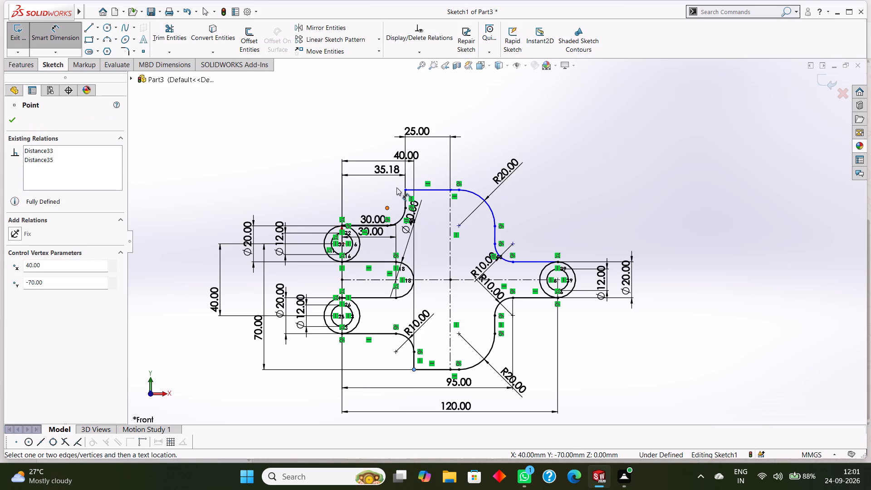
{"action": "left_click", "coordinate": [406, 190]}
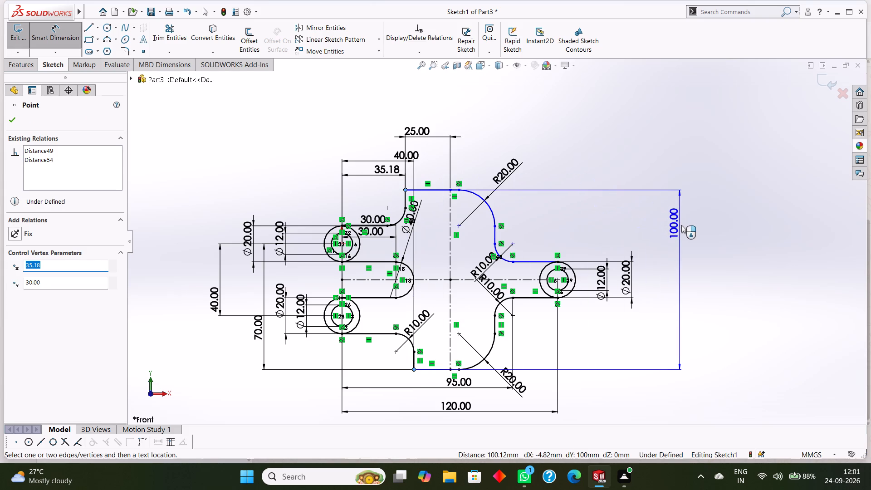
{"action": "left_click", "coordinate": [683, 228]}
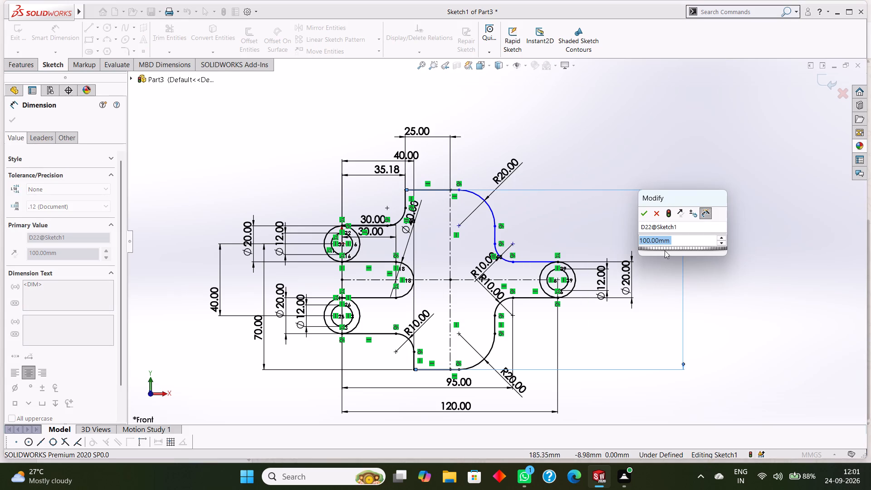
{"action": "left_click", "coordinate": [645, 214]}
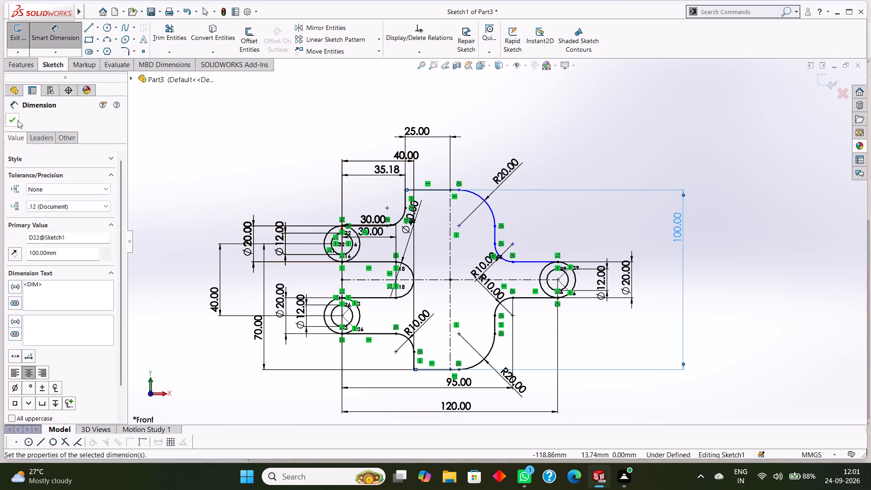
{"action": "left_click", "coordinate": [16, 120]}
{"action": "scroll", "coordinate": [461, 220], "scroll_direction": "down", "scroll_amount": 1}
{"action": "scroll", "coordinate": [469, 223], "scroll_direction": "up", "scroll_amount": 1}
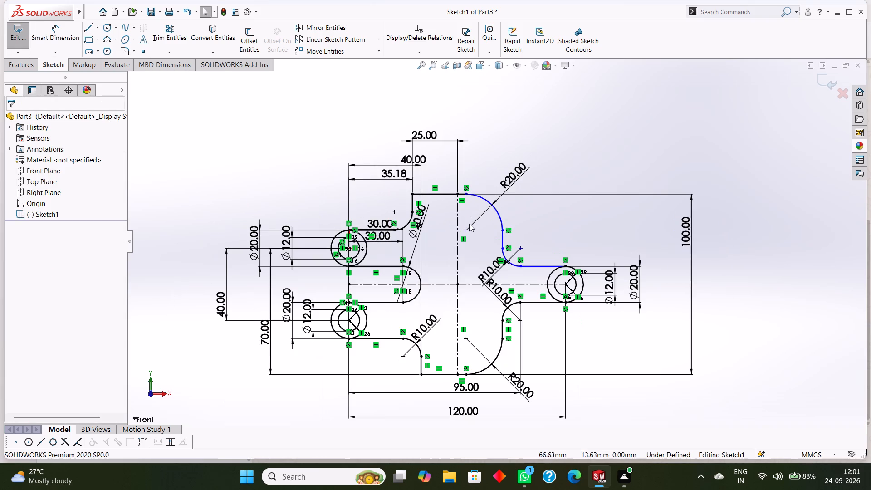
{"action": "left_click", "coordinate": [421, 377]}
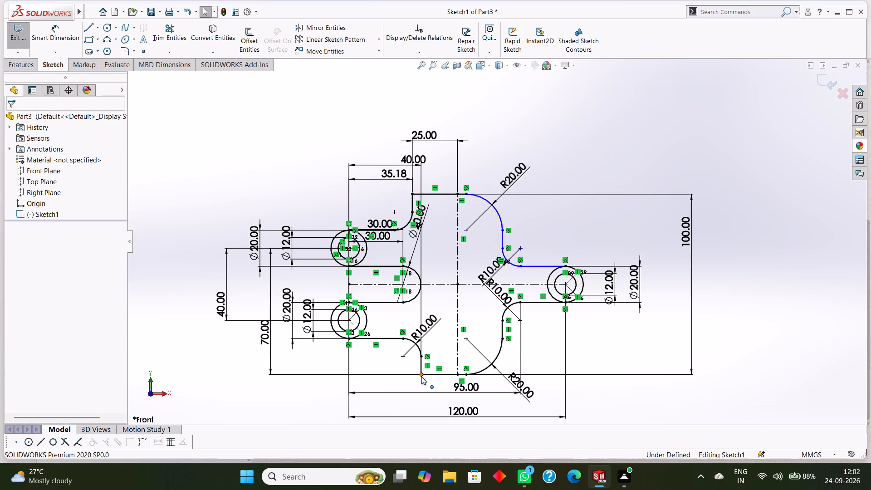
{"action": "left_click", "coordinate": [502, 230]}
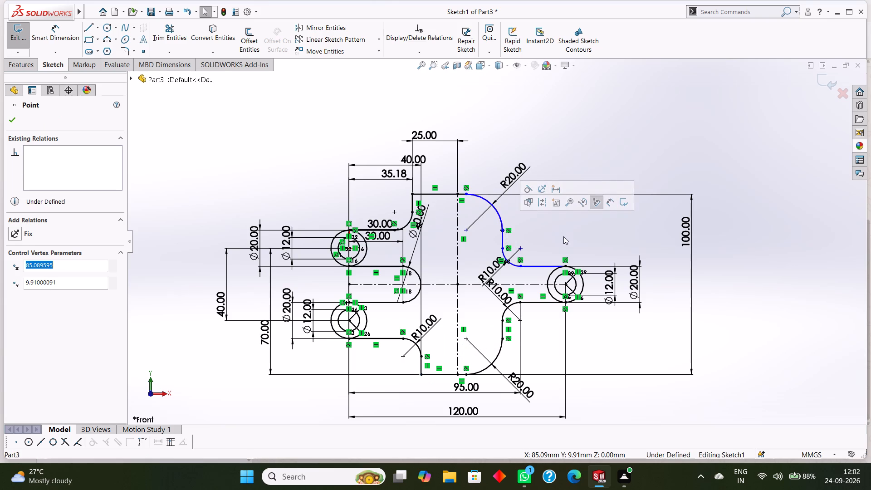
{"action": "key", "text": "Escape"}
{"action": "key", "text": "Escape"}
Dimension the vertical distance from the profile's bottom-left corner to the lower end of the upper-right 20 mm fillet.
{"action": "left_click", "coordinate": [67, 35]}
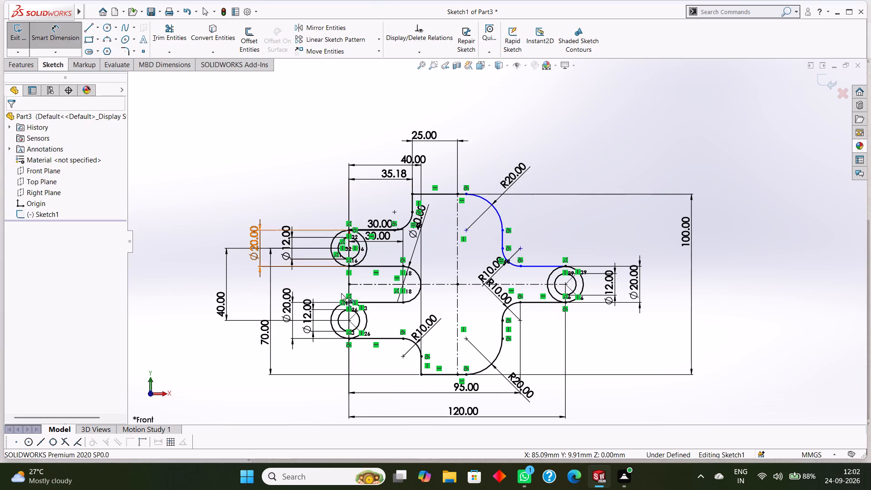
{"action": "left_click", "coordinate": [424, 376]}
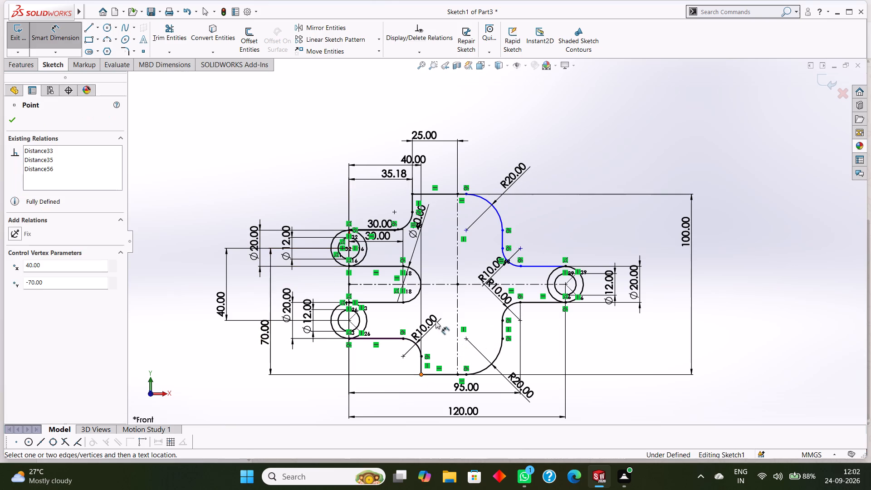
{"action": "left_click", "coordinate": [504, 230]}
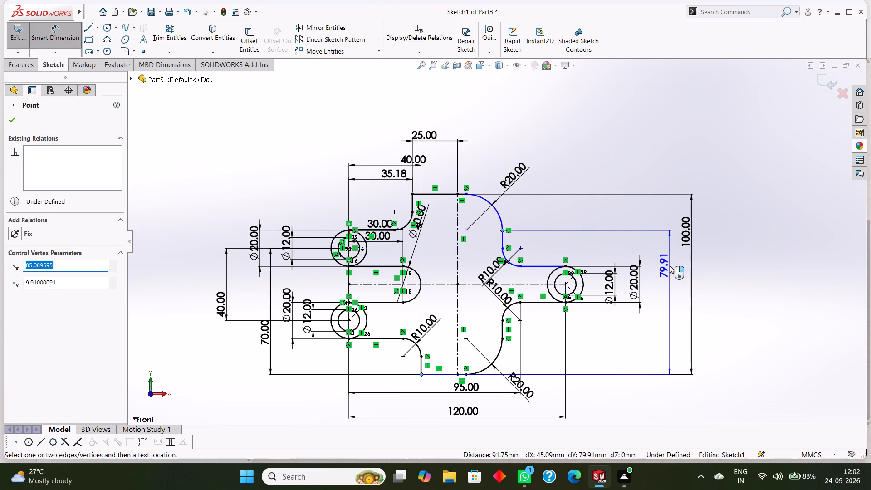
{"action": "left_click", "coordinate": [670, 265]}
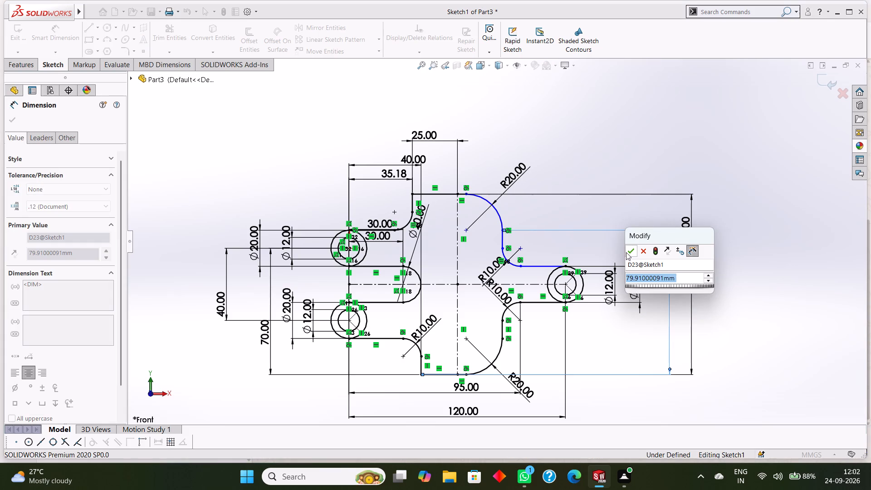
{"action": "left_click", "coordinate": [630, 250]}
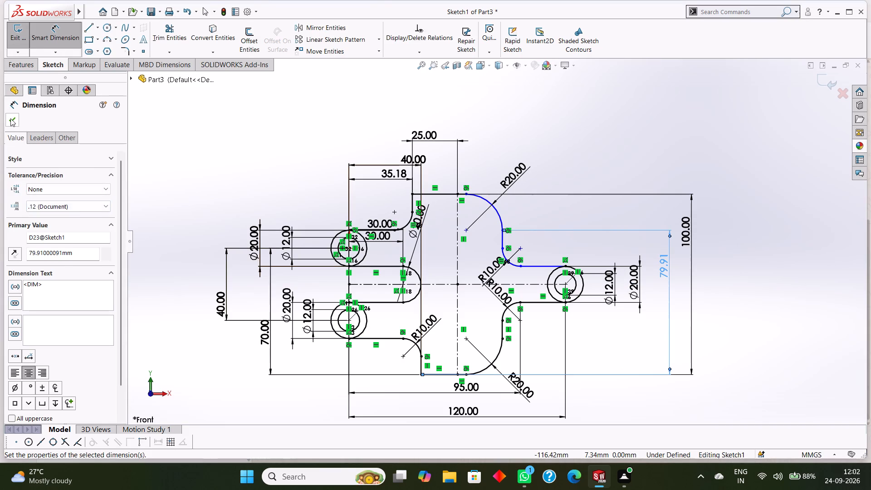
{"action": "left_click", "coordinate": [10, 118]}
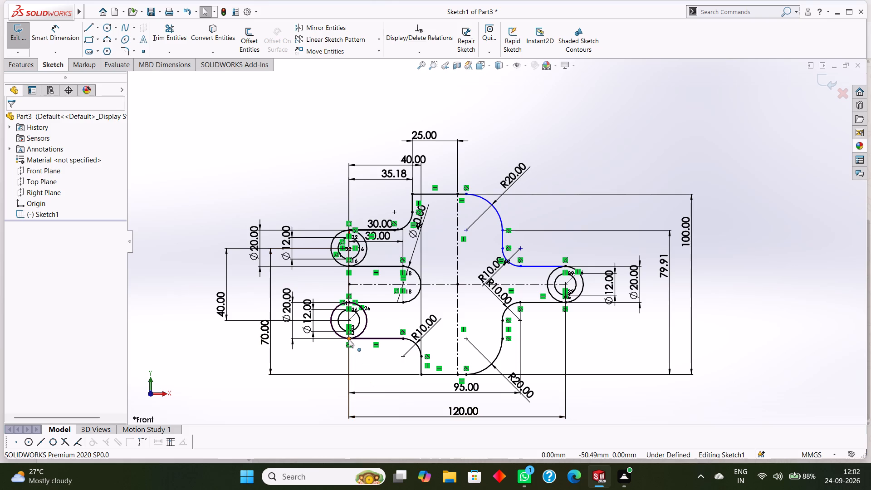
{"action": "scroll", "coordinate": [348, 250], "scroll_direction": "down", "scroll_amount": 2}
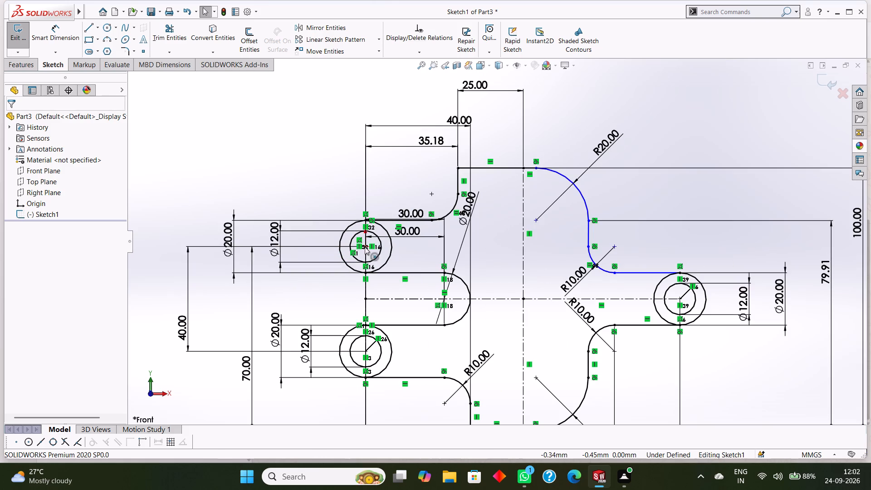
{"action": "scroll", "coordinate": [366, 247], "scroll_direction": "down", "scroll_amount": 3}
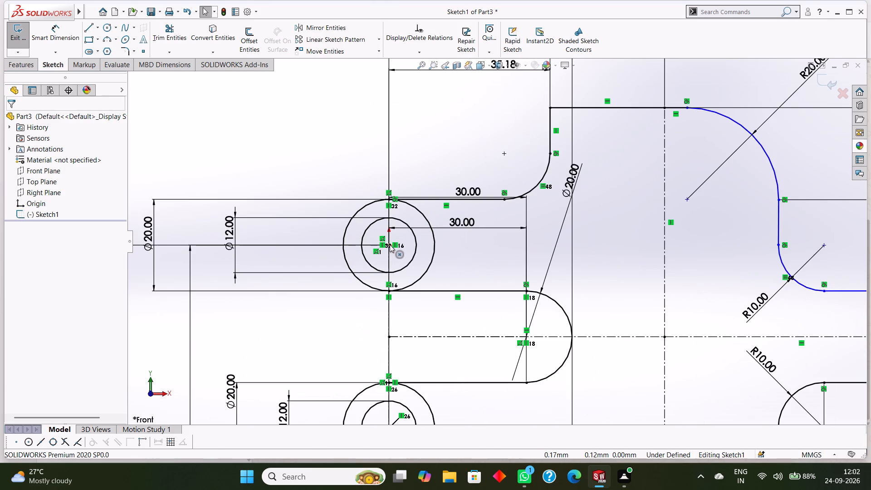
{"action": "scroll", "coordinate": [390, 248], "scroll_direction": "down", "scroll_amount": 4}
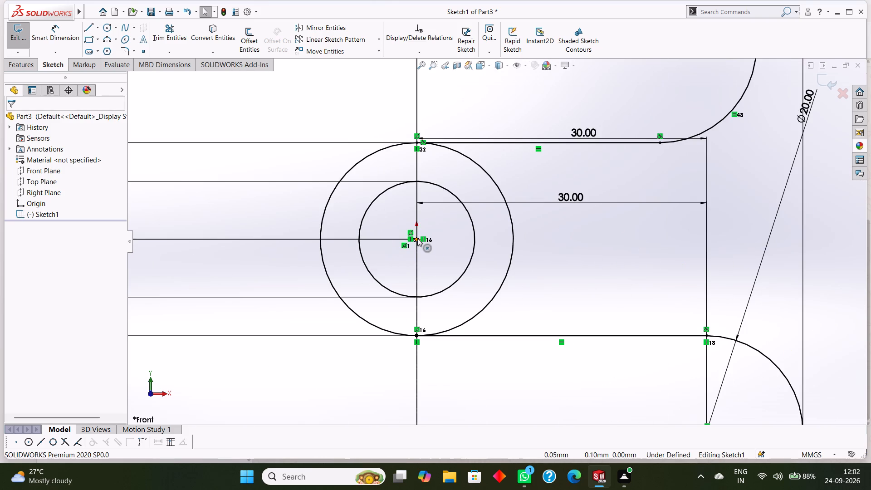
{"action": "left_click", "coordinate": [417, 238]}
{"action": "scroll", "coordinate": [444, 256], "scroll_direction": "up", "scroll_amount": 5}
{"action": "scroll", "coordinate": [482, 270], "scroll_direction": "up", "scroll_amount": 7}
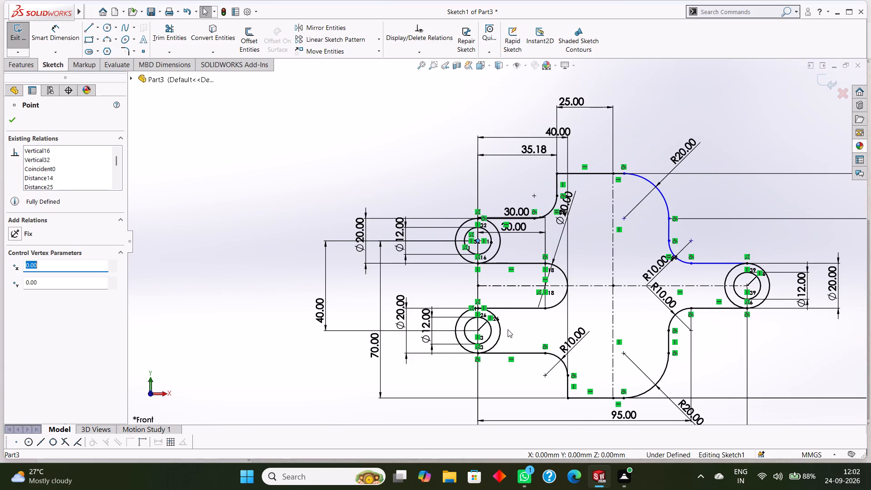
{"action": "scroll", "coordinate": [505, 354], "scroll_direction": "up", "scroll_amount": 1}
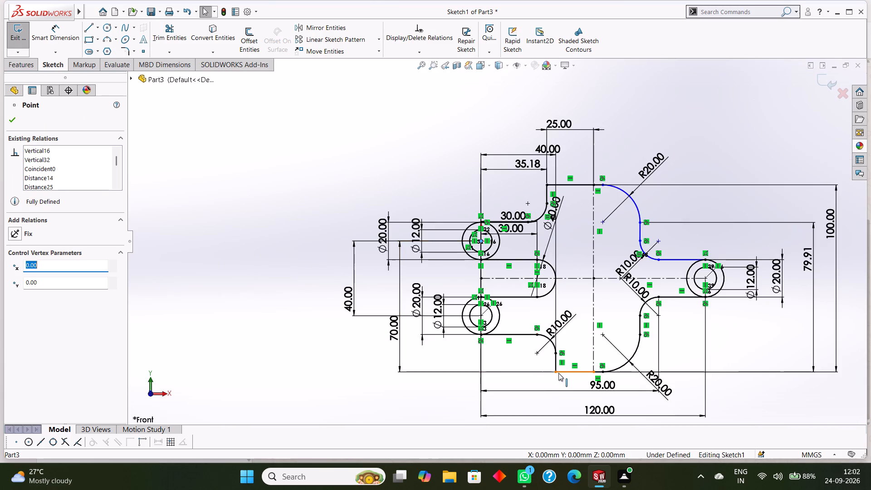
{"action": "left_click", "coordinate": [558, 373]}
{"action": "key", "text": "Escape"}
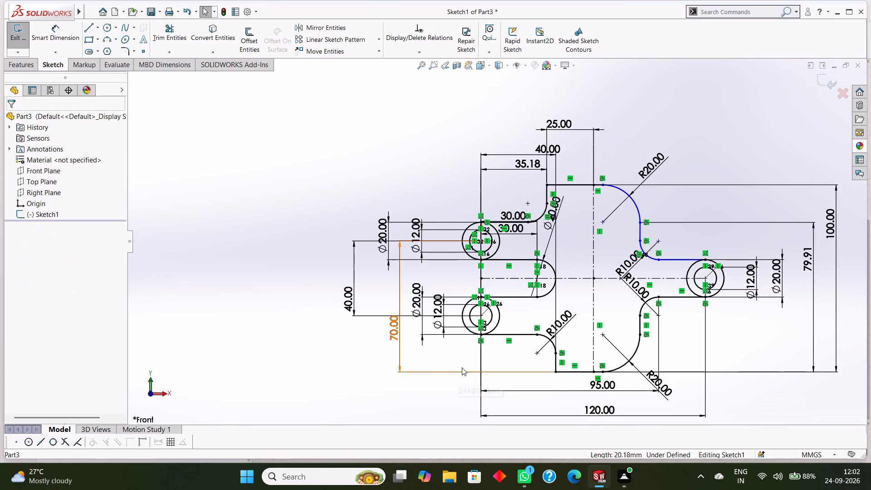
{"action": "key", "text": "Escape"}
Dimension the horizontal distance from the lower-left circle's centre to the upper-right 20 mm fillet's lower end as 85 mm.
{"action": "left_click", "coordinate": [49, 29]}
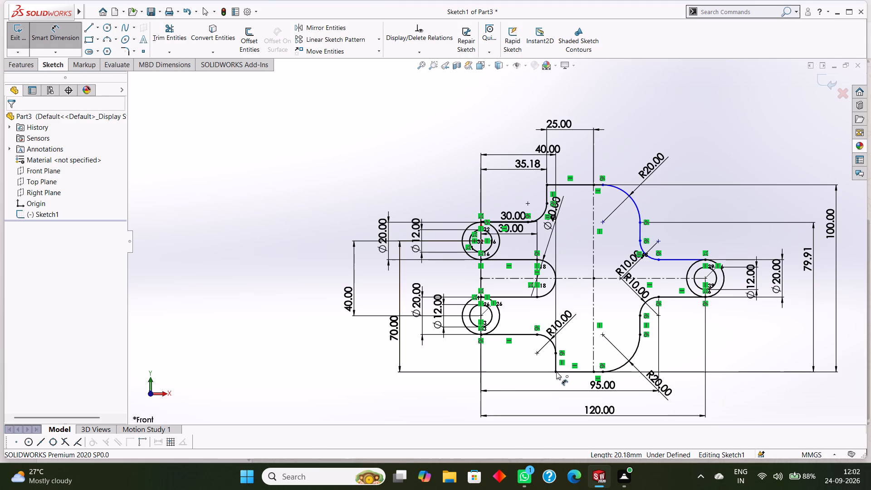
{"action": "left_click", "coordinate": [483, 315]}
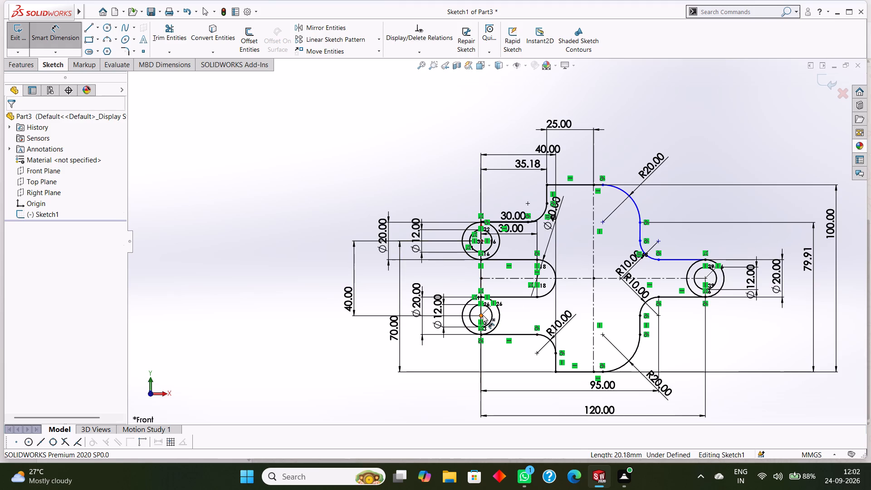
{"action": "left_click", "coordinate": [641, 222]}
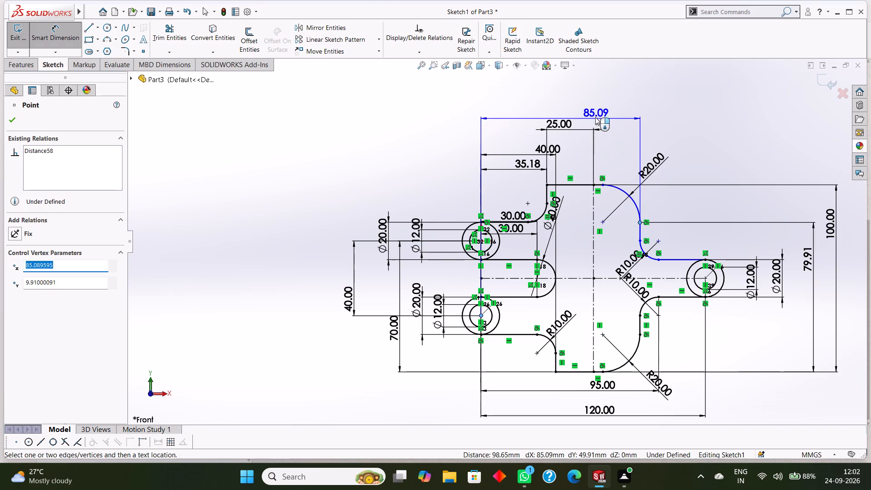
{"action": "left_click", "coordinate": [594, 116]}
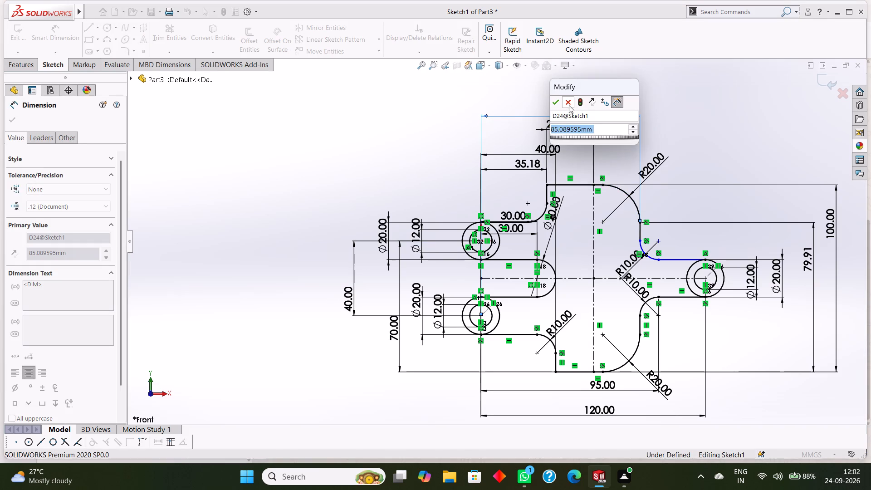
{"action": "left_click", "coordinate": [557, 99]}
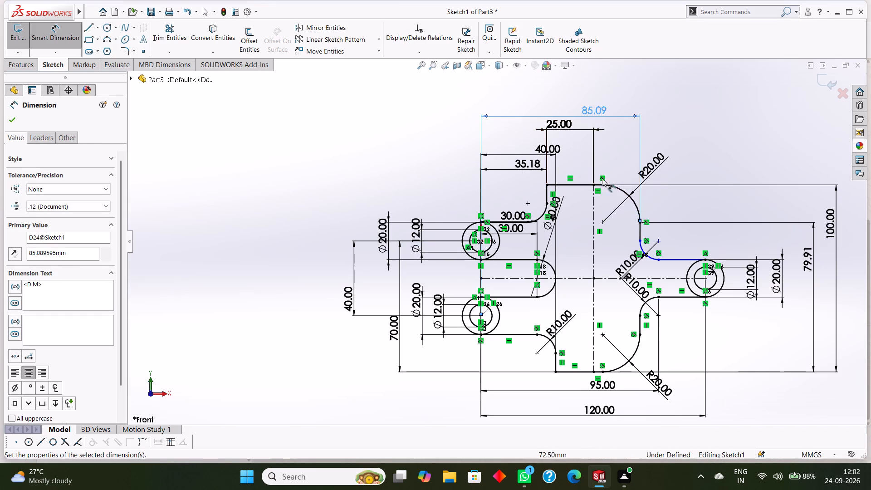
{"action": "left_click", "coordinate": [14, 119]}
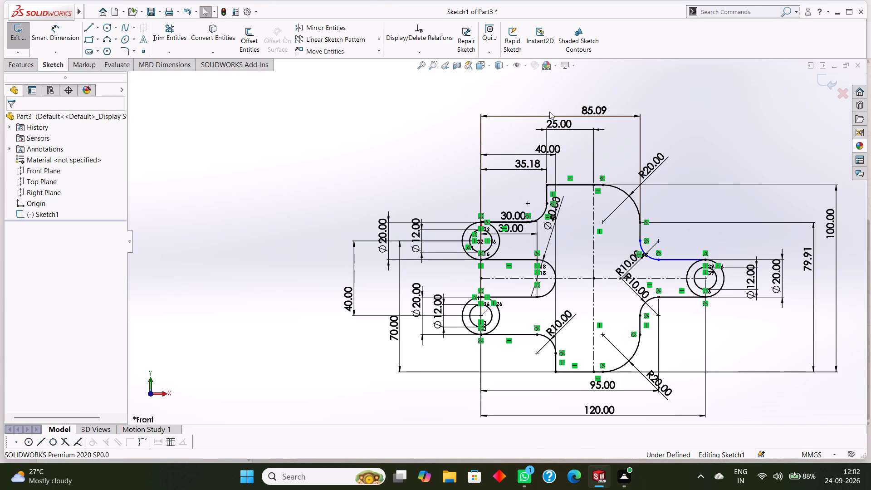
{"action": "double_click", "coordinate": [594, 107]}
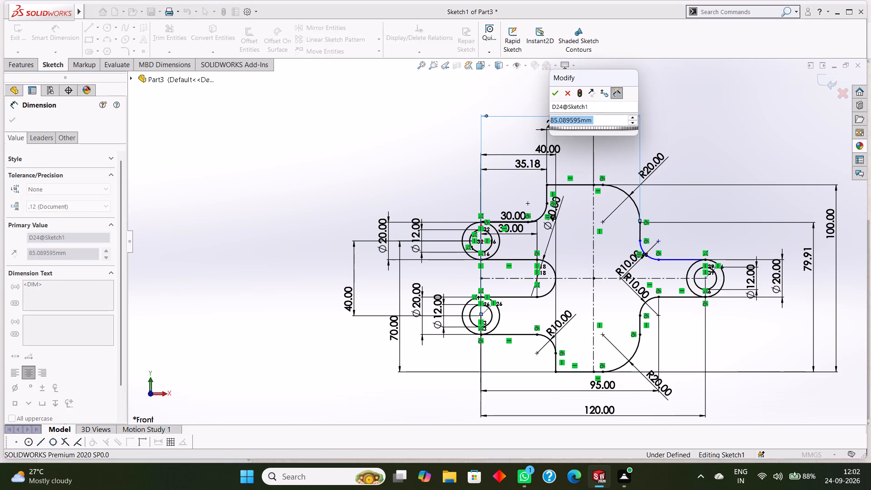
{"action": "type", "text": "85"}
{"action": "key", "text": "Return"}
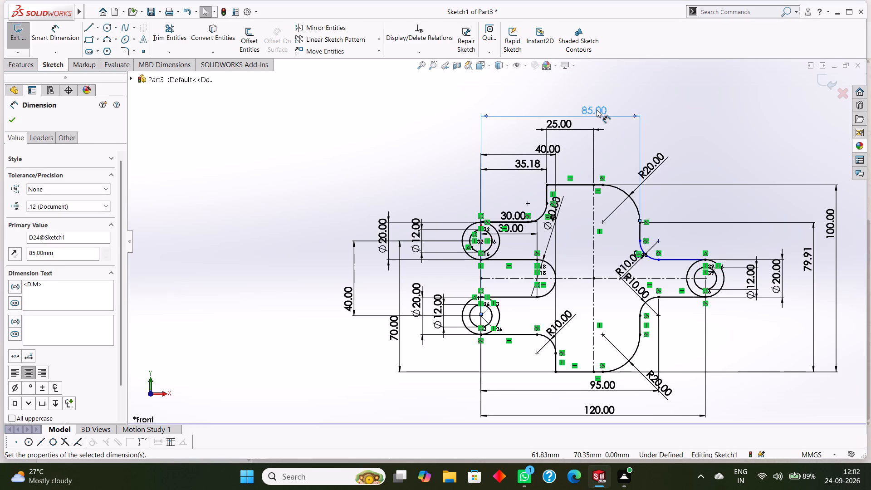
{"action": "left_click", "coordinate": [14, 123]}
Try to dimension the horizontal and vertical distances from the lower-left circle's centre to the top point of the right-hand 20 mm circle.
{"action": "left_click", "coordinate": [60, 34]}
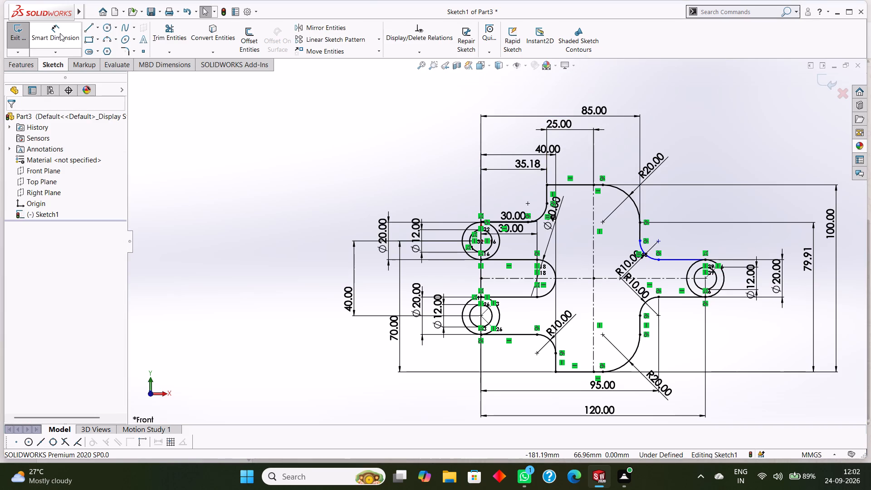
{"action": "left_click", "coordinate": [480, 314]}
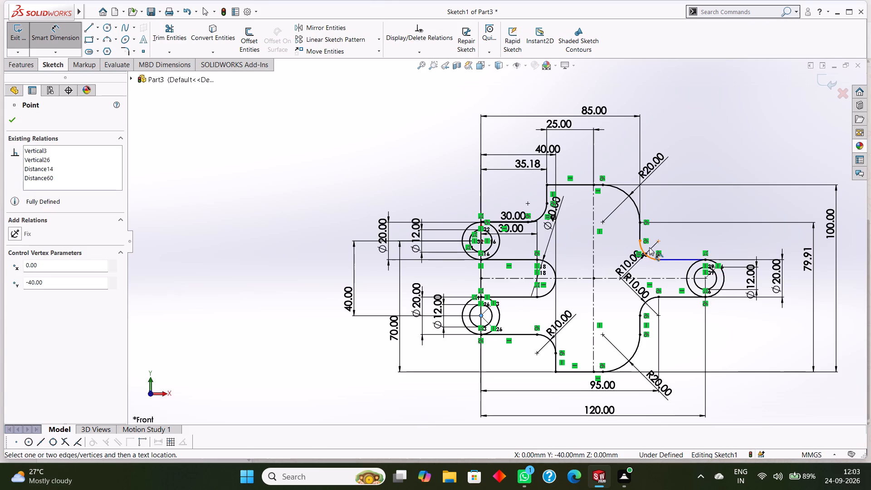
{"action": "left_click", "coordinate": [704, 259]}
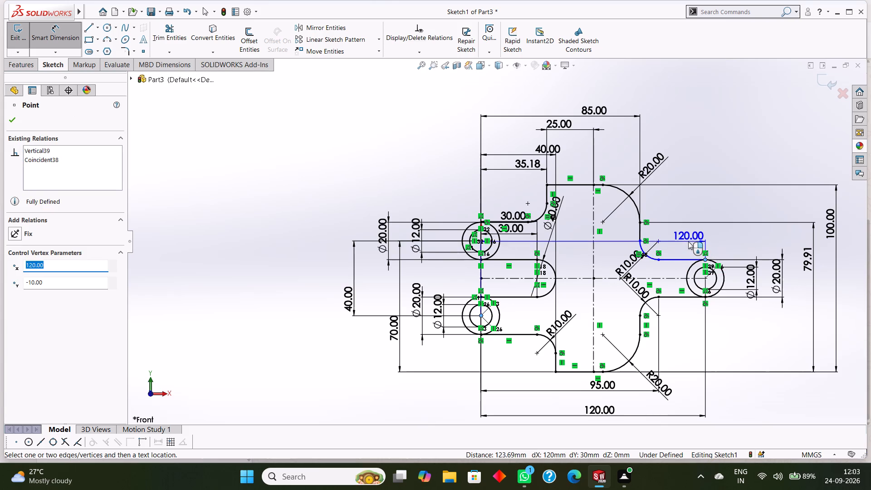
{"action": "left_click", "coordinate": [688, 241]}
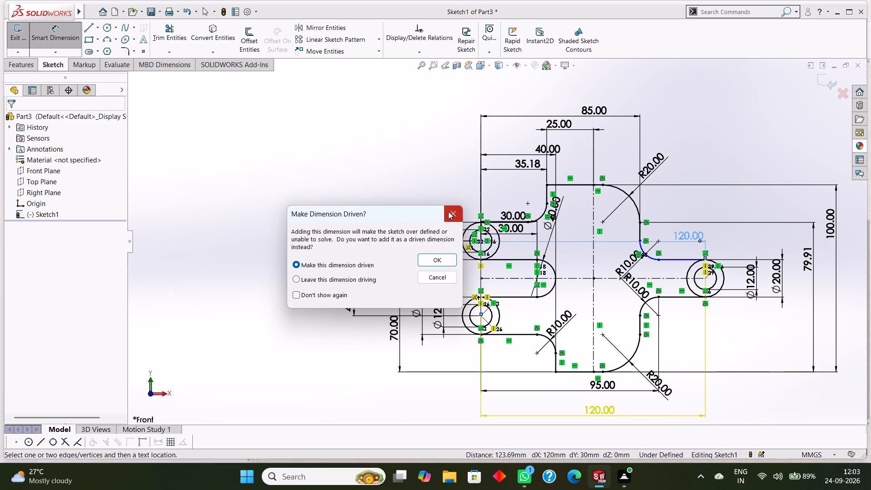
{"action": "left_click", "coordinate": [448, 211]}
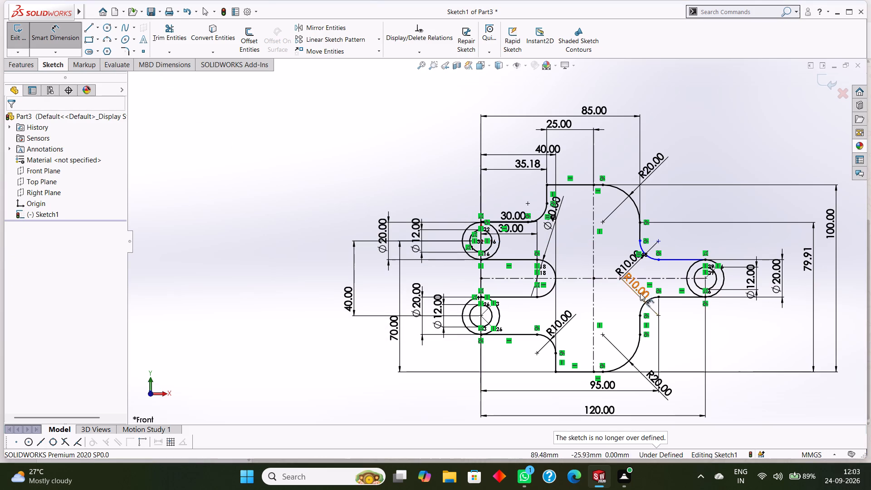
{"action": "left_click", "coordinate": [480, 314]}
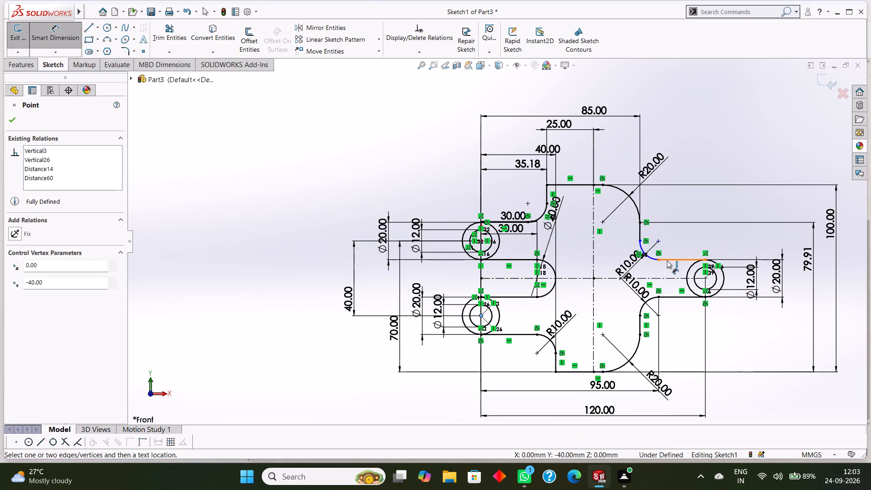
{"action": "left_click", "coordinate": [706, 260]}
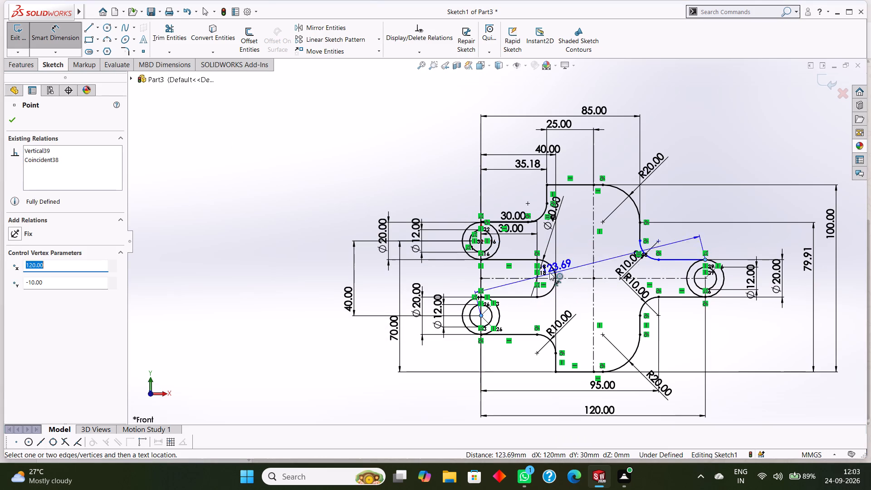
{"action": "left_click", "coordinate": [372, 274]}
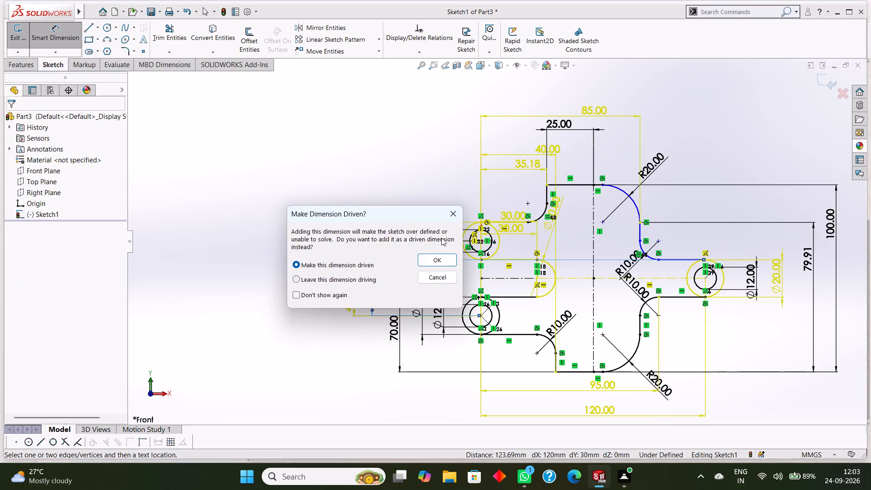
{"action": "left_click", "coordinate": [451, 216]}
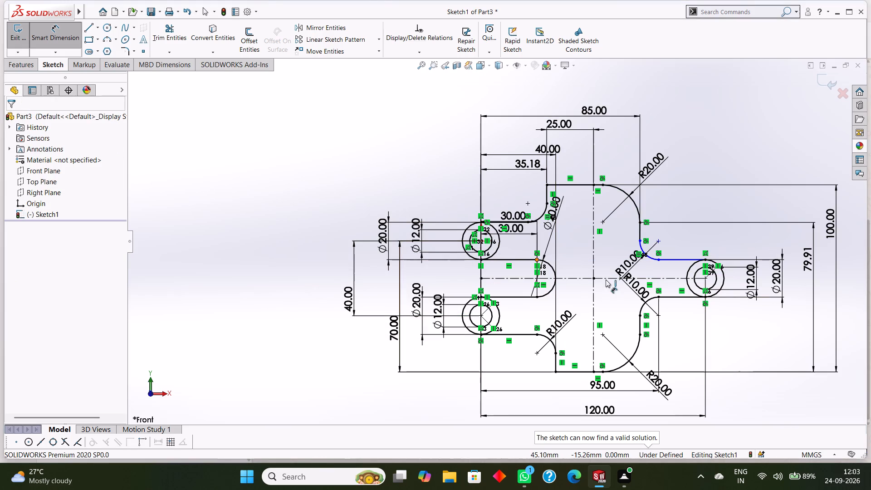
Dimension the horizontal distance from the lower-left circle's centre to the lower end of the upper-right 10 mm fillet as 95 mm.
{"action": "left_click", "coordinate": [481, 315]}
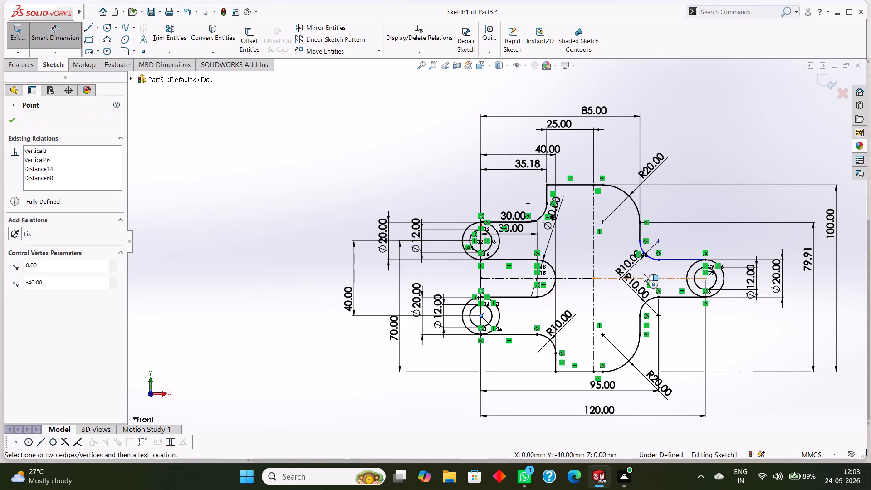
{"action": "left_click", "coordinate": [659, 261]}
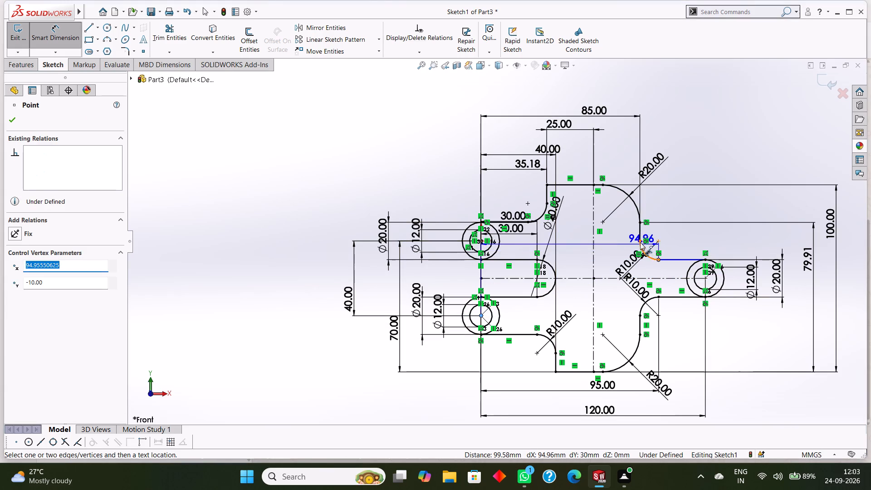
{"action": "left_click", "coordinate": [640, 235]}
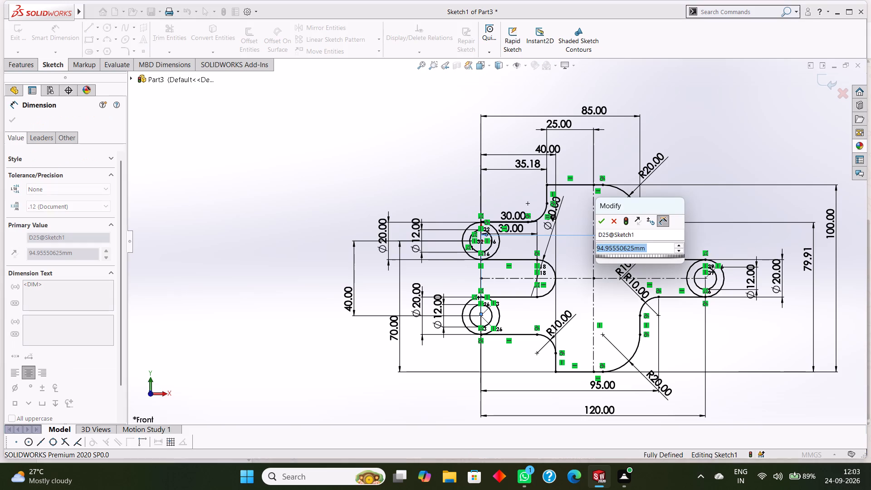
{"action": "left_click", "coordinate": [601, 221]}
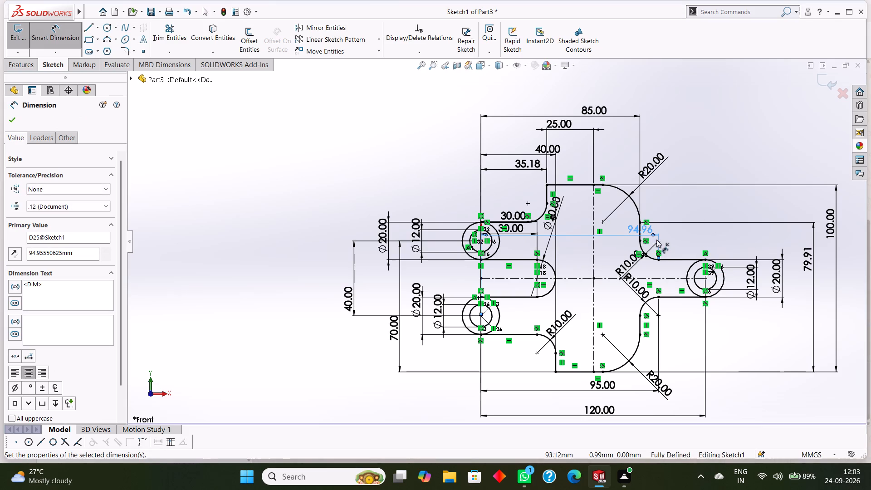
{"action": "double_click", "coordinate": [646, 230]}
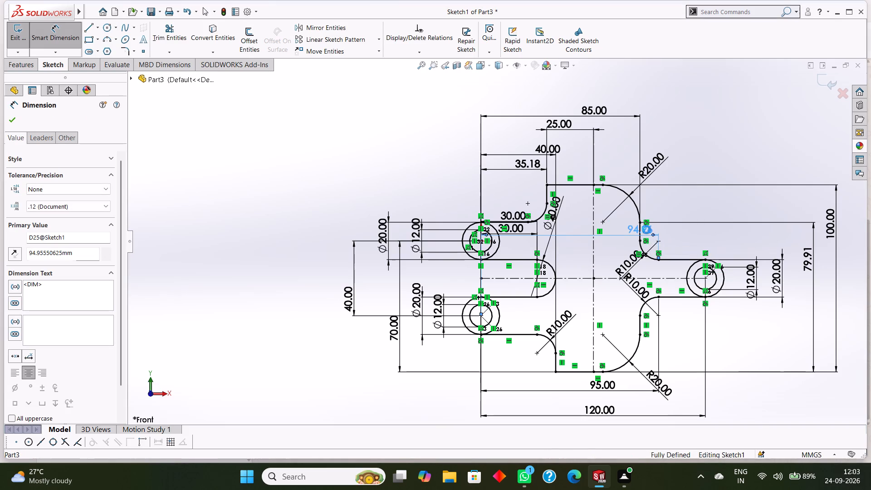
{"action": "type", "text": "95"}
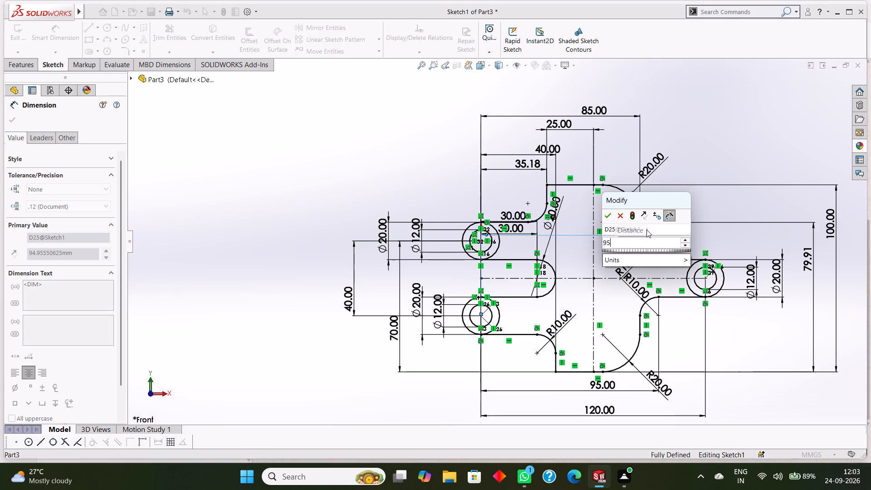
{"action": "key", "text": "Return"}
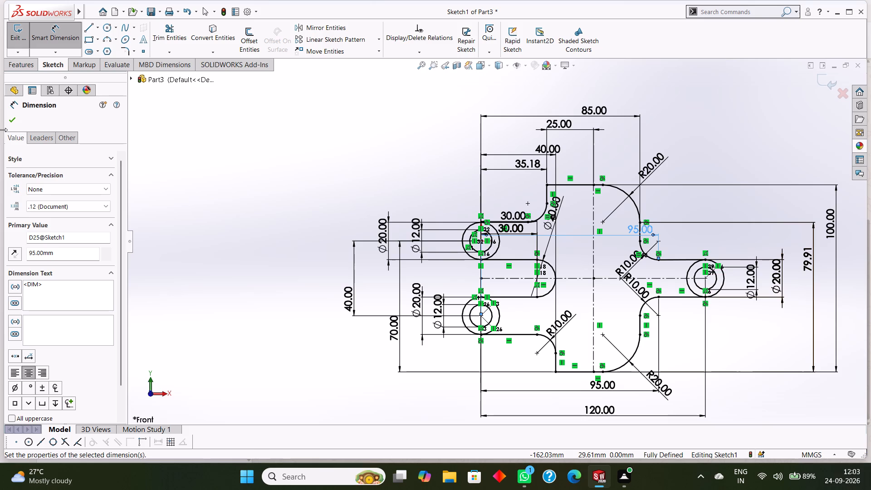
{"action": "left_click", "coordinate": [9, 123]}
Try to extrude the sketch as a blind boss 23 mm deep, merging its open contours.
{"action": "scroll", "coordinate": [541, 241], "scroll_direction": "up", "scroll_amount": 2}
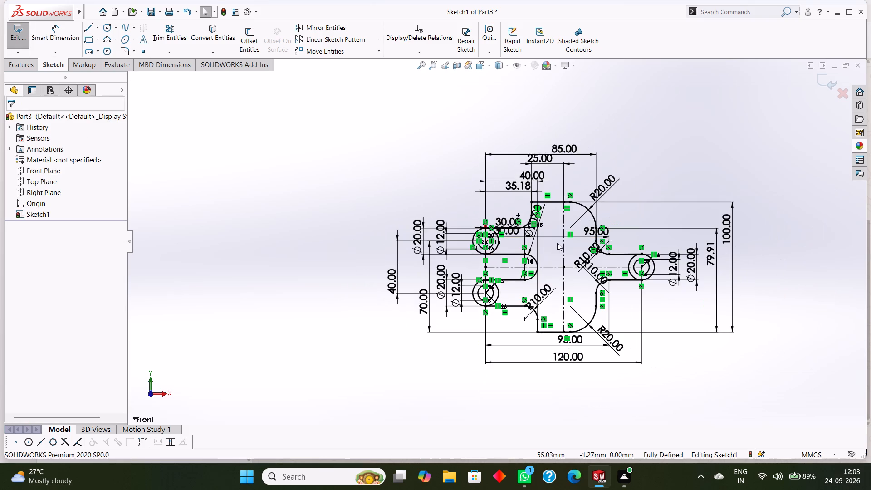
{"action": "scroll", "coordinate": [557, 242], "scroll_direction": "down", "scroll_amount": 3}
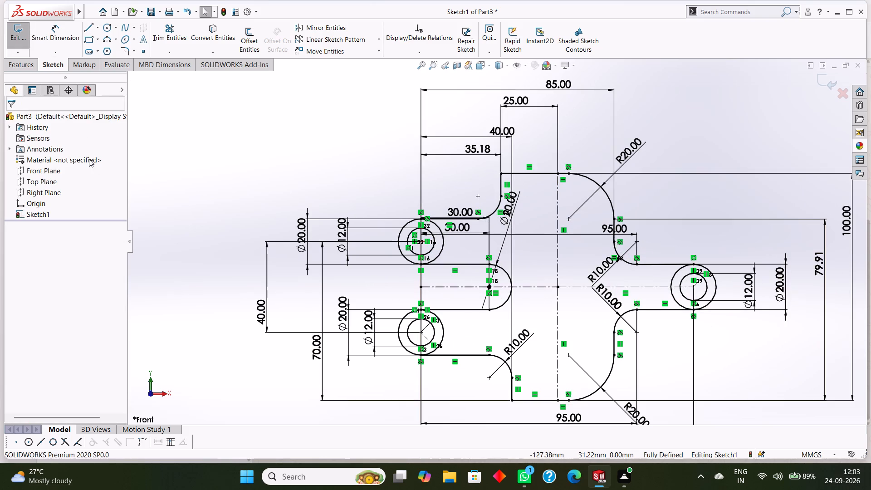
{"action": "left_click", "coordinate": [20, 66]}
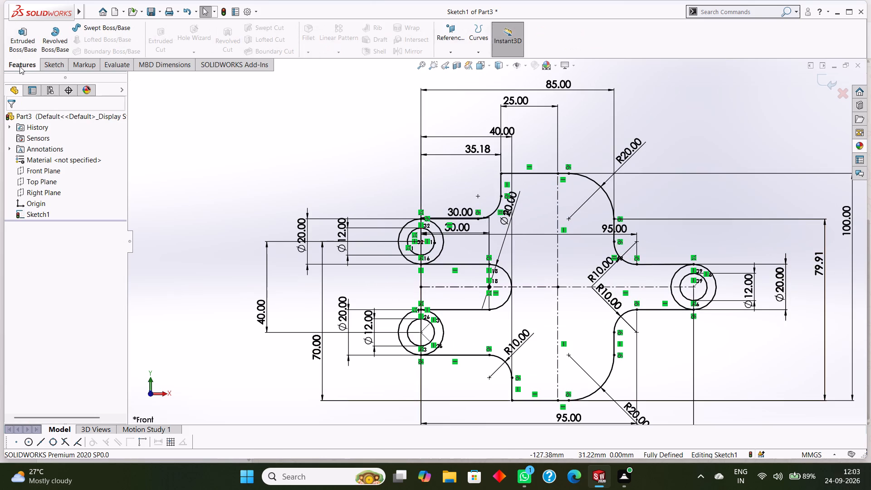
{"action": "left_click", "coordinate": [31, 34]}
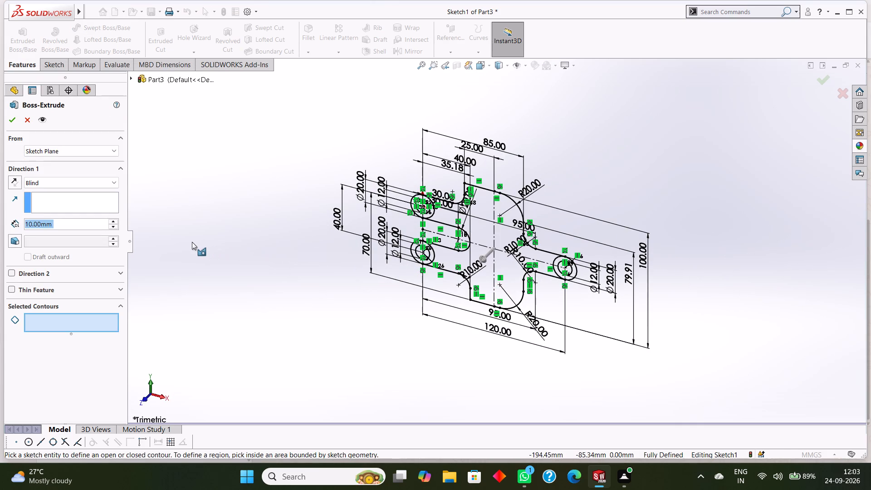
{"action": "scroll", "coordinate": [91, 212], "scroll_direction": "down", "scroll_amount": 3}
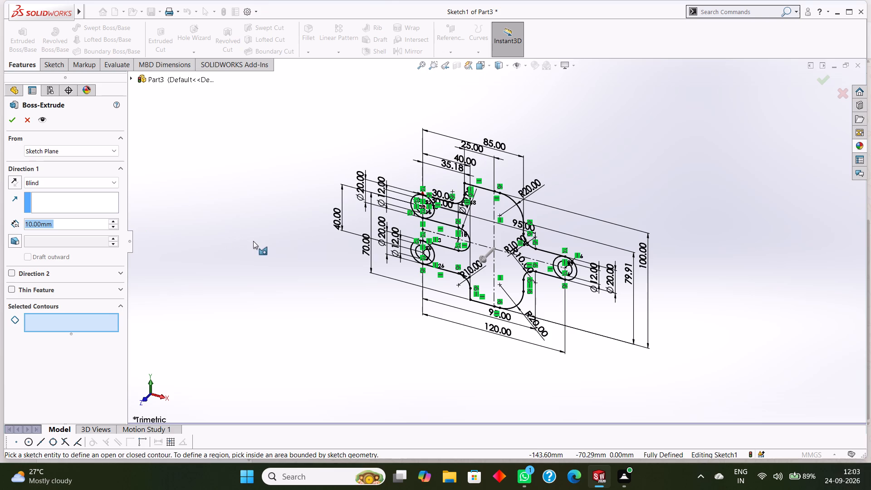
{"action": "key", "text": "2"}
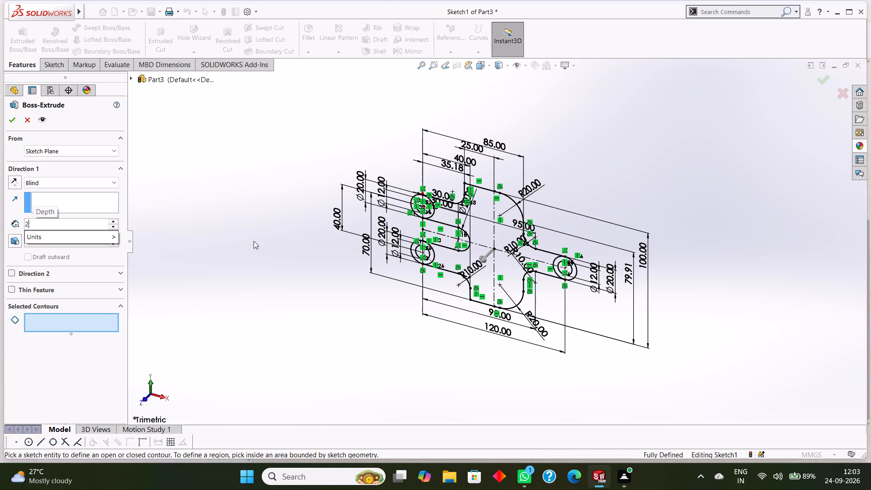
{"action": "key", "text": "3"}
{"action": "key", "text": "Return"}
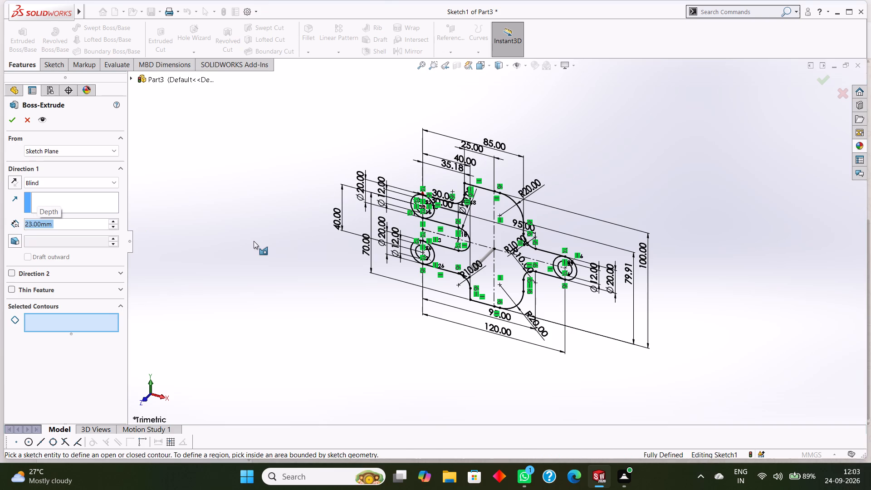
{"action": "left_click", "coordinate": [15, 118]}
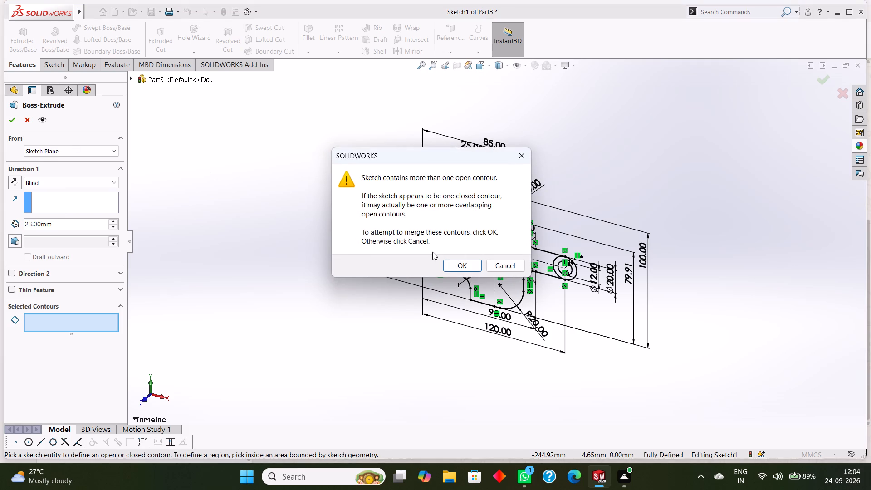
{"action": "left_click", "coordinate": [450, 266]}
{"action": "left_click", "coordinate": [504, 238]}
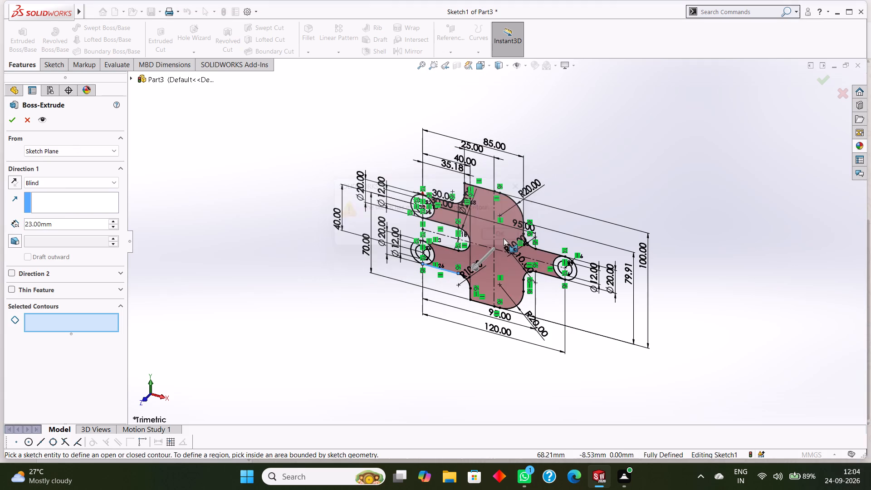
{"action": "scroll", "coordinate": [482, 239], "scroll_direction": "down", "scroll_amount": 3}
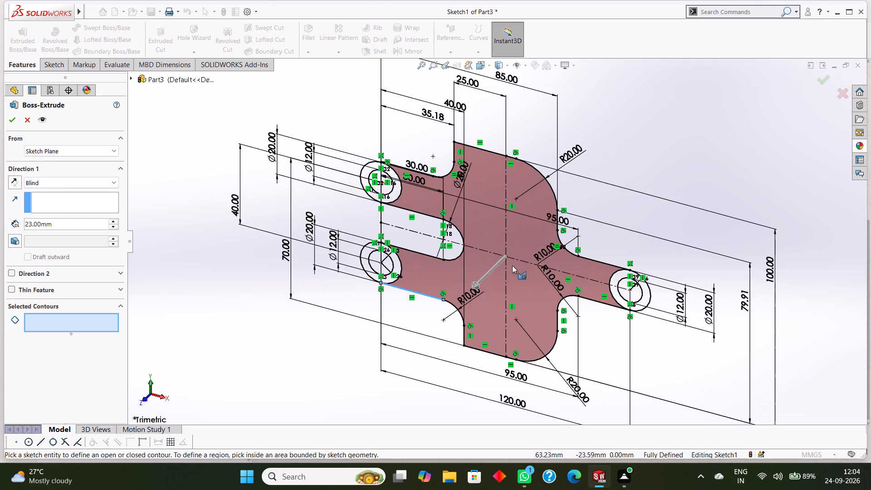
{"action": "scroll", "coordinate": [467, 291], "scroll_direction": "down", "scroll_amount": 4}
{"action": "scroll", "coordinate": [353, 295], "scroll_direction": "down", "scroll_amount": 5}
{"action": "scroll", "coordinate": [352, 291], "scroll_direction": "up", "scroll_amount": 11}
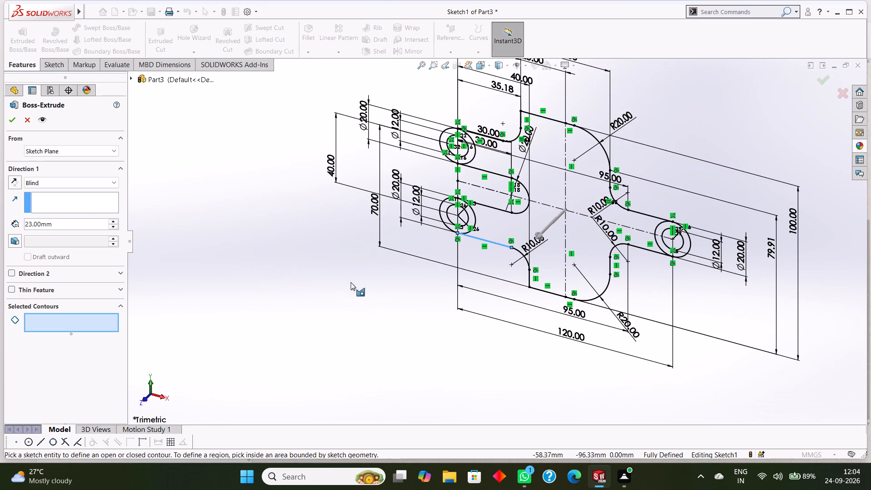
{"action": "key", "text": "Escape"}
View the sketch from the front and examine where the lower-left 20 mm circle meets the profile's horizontal line.
{"action": "scroll", "coordinate": [478, 127], "scroll_direction": "up", "scroll_amount": 2}
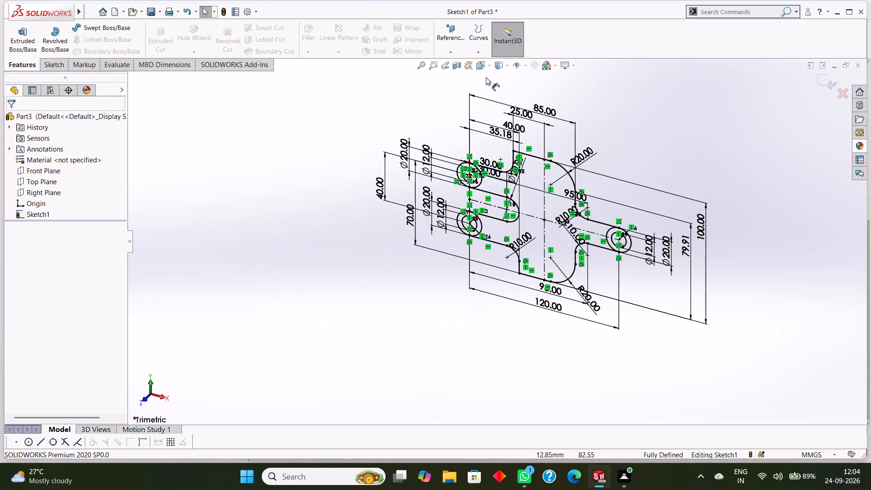
{"action": "left_click", "coordinate": [487, 65]}
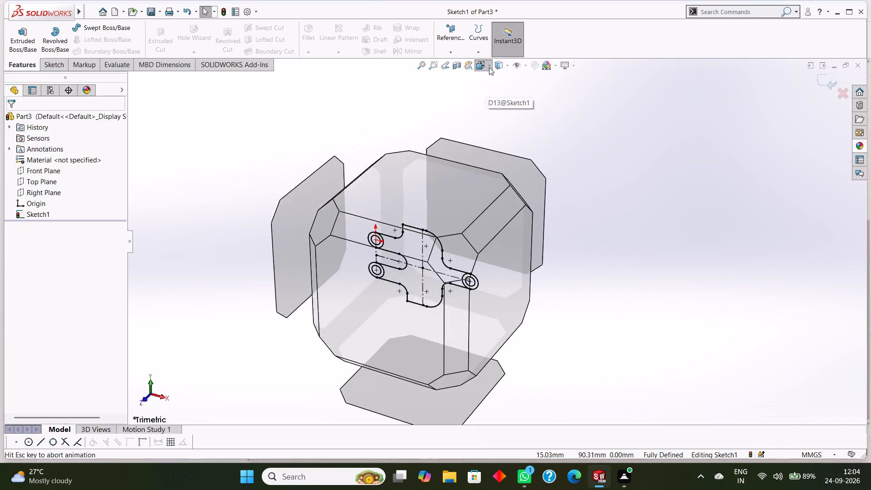
{"action": "left_click", "coordinate": [531, 114]}
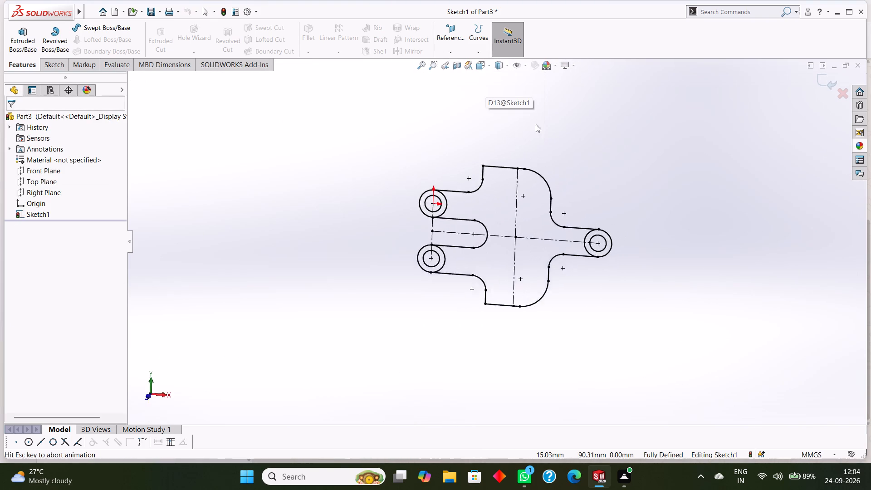
{"action": "scroll", "coordinate": [452, 273], "scroll_direction": "down", "scroll_amount": 6}
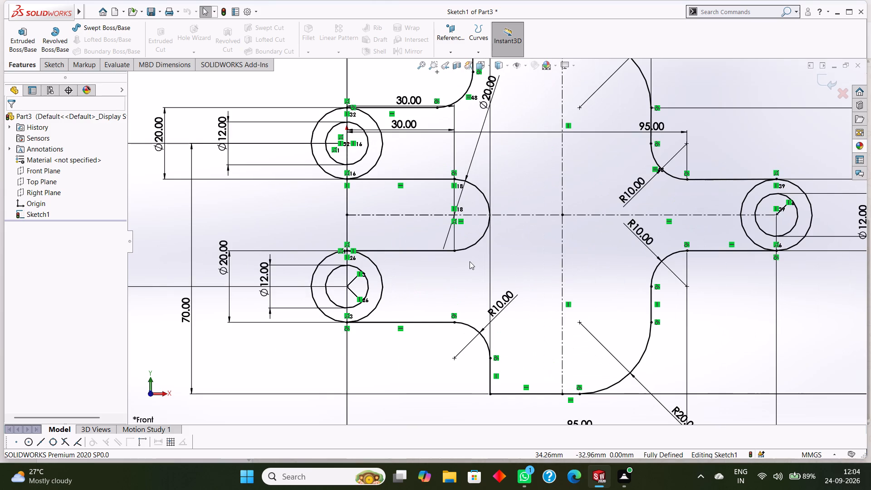
{"action": "key", "text": "Escape"}
{"action": "key", "text": "Escape"}
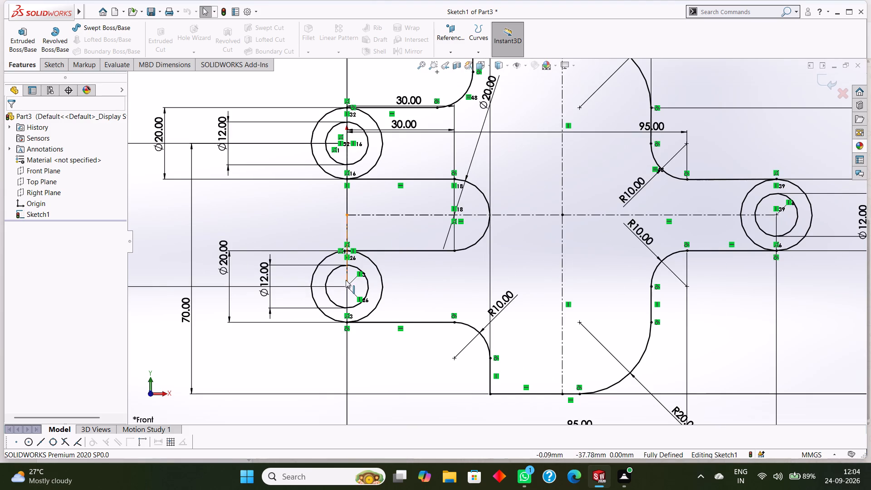
{"action": "scroll", "coordinate": [355, 283], "scroll_direction": "down", "scroll_amount": 1}
{"action": "scroll", "coordinate": [387, 321], "scroll_direction": "down", "scroll_amount": 5}
{"action": "scroll", "coordinate": [319, 320], "scroll_direction": "down", "scroll_amount": 5}
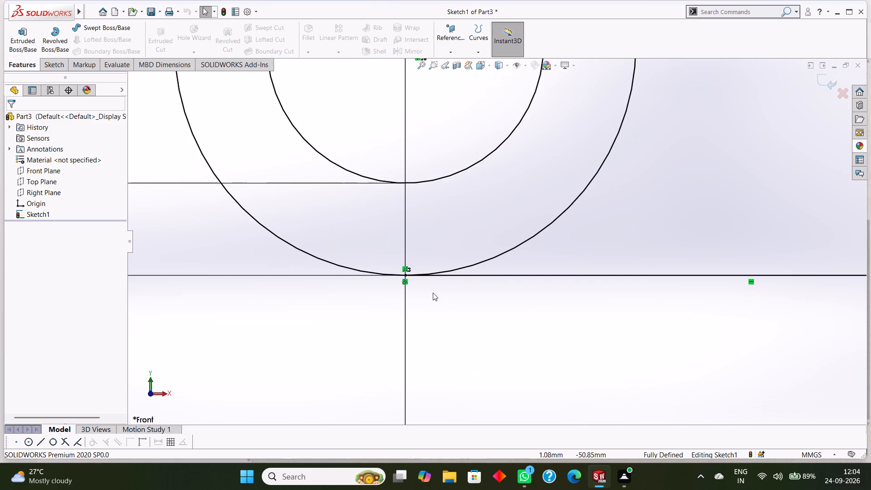
{"action": "scroll", "coordinate": [428, 289], "scroll_direction": "down", "scroll_amount": 6}
{"action": "scroll", "coordinate": [463, 245], "scroll_direction": "down", "scroll_amount": 6}
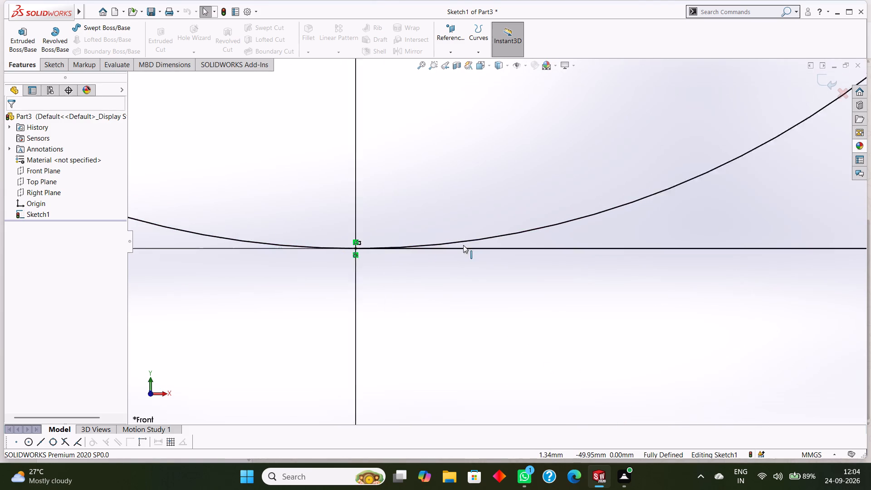
{"action": "scroll", "coordinate": [396, 250], "scroll_direction": "down", "scroll_amount": 6}
{"action": "scroll", "coordinate": [313, 245], "scroll_direction": "down", "scroll_amount": 6}
{"action": "scroll", "coordinate": [368, 252], "scroll_direction": "up", "scroll_amount": 2}
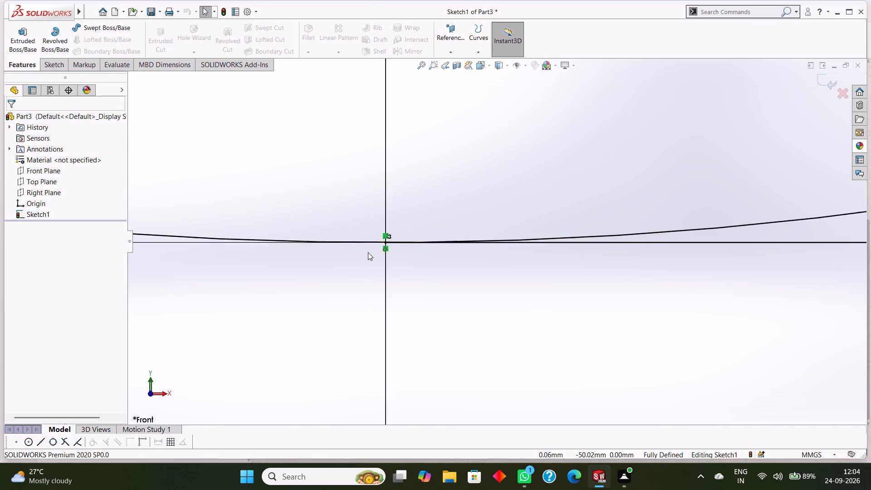
{"action": "scroll", "coordinate": [368, 252], "scroll_direction": "up", "scroll_amount": 20}
{"action": "scroll", "coordinate": [368, 252], "scroll_direction": "up", "scroll_amount": 9}
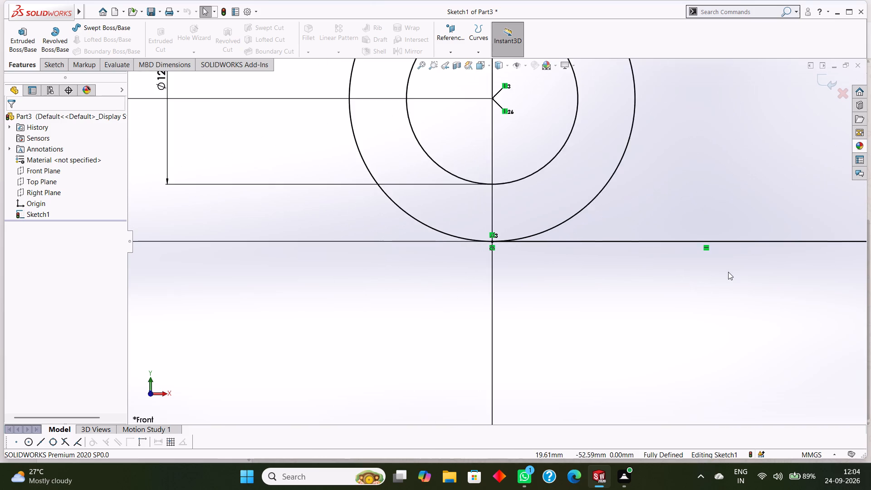
Examine the lower-left 10 mm fillet's junction with the profile's vertical edge for gaps or overlaps.
{"action": "scroll", "coordinate": [728, 272], "scroll_direction": "up", "scroll_amount": 4}
{"action": "scroll", "coordinate": [721, 265], "scroll_direction": "down", "scroll_amount": 3}
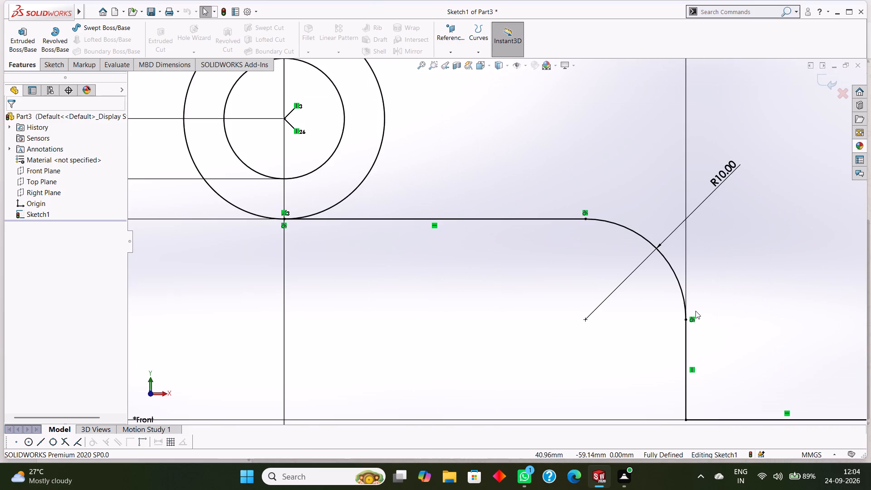
{"action": "scroll", "coordinate": [695, 311], "scroll_direction": "down", "scroll_amount": 5}
{"action": "scroll", "coordinate": [611, 314], "scroll_direction": "down", "scroll_amount": 6}
{"action": "scroll", "coordinate": [599, 279], "scroll_direction": "up", "scroll_amount": 2}
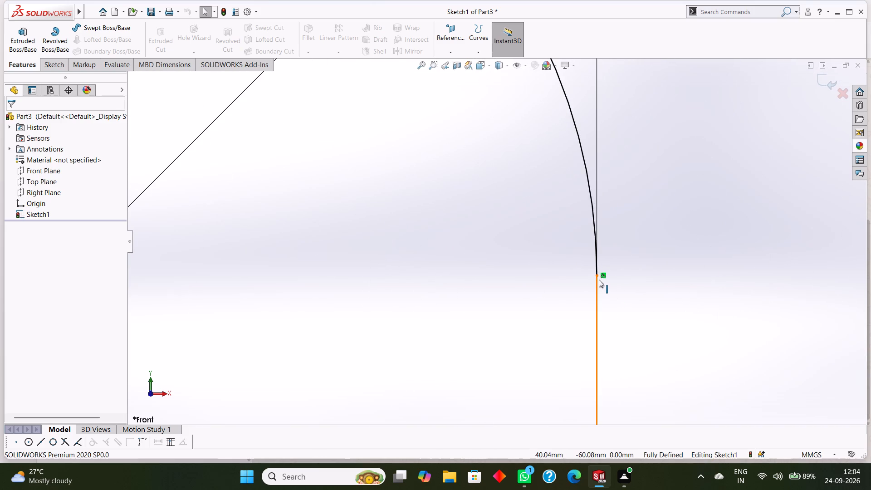
{"action": "scroll", "coordinate": [599, 279], "scroll_direction": "up", "scroll_amount": 12}
{"action": "scroll", "coordinate": [539, 292], "scroll_direction": "up", "scroll_amount": 3}
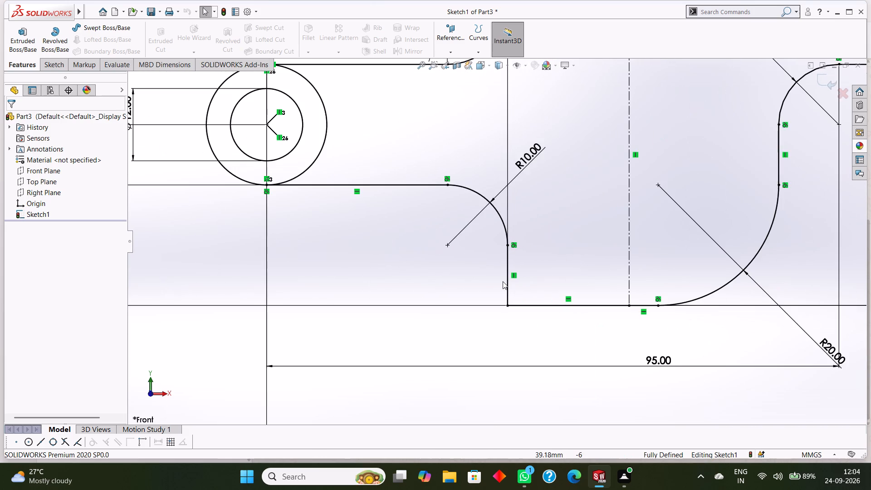
{"action": "scroll", "coordinate": [503, 281], "scroll_direction": "up", "scroll_amount": 7}
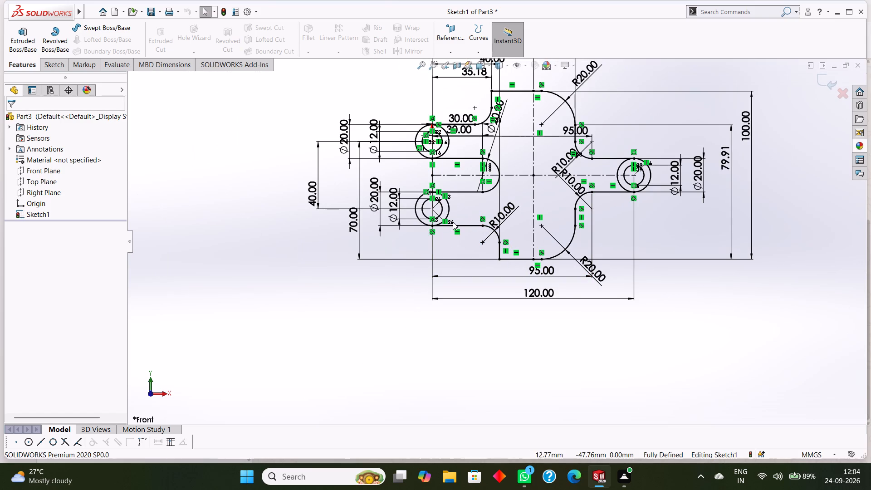
Examine the sketch profile for open or overlapping contours around the left arms, the slot and the filleted corners.
{"action": "scroll", "coordinate": [433, 228], "scroll_direction": "down", "scroll_amount": 1}
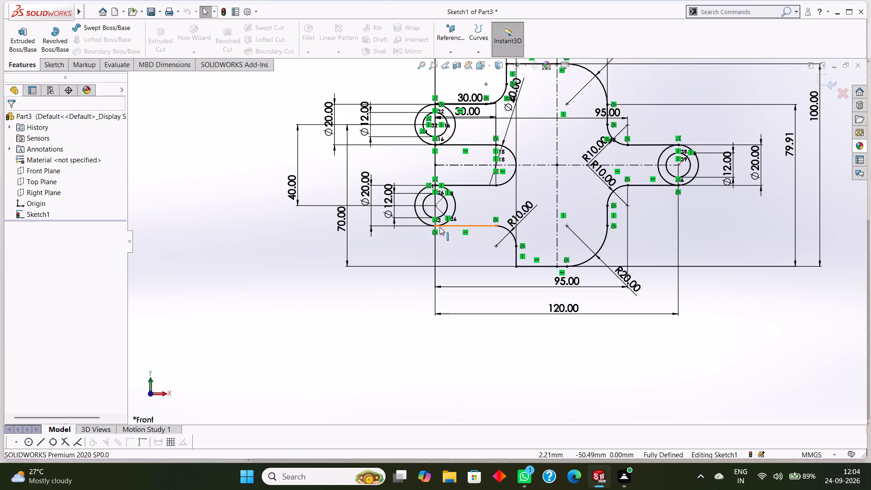
{"action": "scroll", "coordinate": [489, 81], "scroll_direction": "down", "scroll_amount": 1}
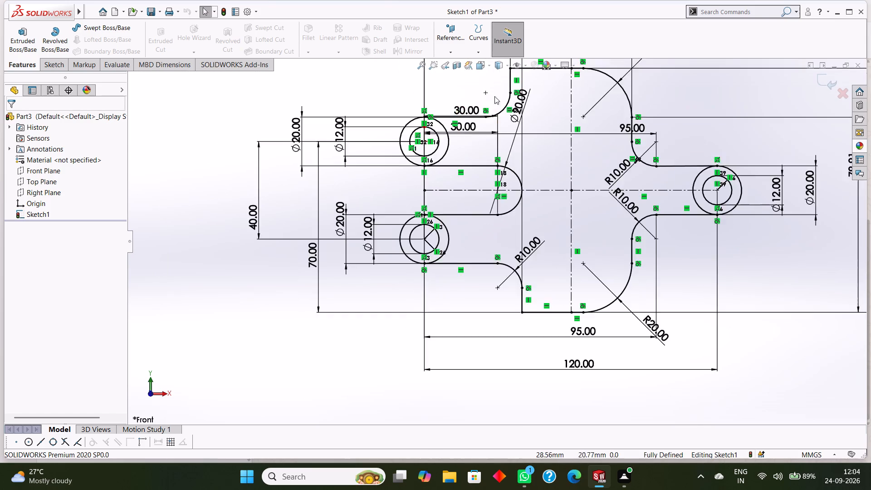
{"action": "scroll", "coordinate": [494, 96], "scroll_direction": "down", "scroll_amount": 3}
{"action": "scroll", "coordinate": [501, 150], "scroll_direction": "down", "scroll_amount": 4}
{"action": "scroll", "coordinate": [474, 168], "scroll_direction": "up", "scroll_amount": 5}
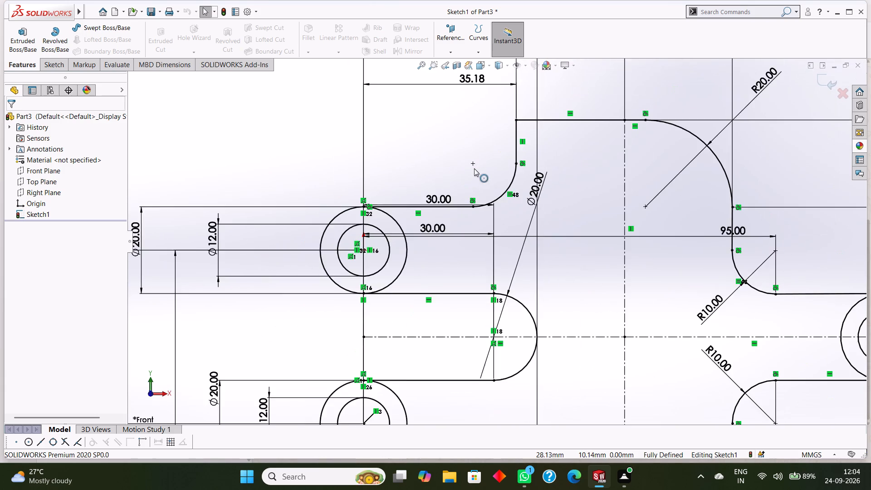
{"action": "scroll", "coordinate": [508, 212], "scroll_direction": "up", "scroll_amount": 5}
{"action": "scroll", "coordinate": [520, 314], "scroll_direction": "down", "scroll_amount": 3}
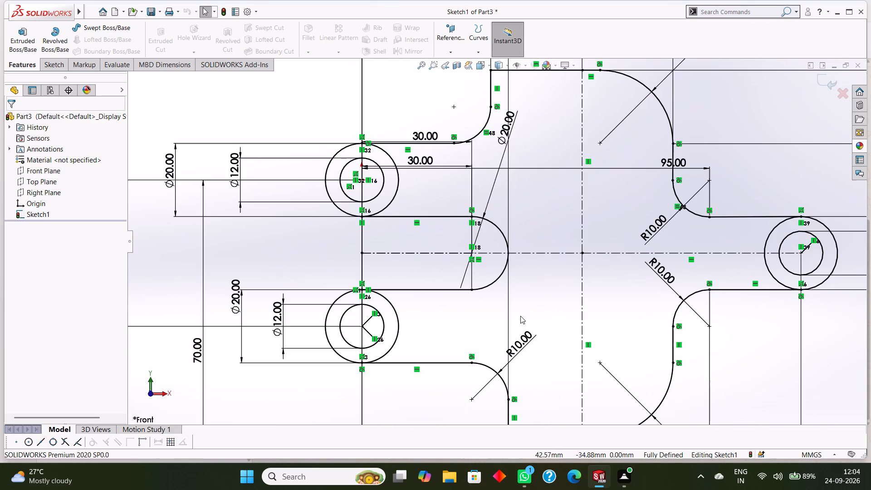
{"action": "scroll", "coordinate": [520, 316], "scroll_direction": "up", "scroll_amount": 3}
{"action": "scroll", "coordinate": [520, 328], "scroll_direction": "down", "scroll_amount": 1}
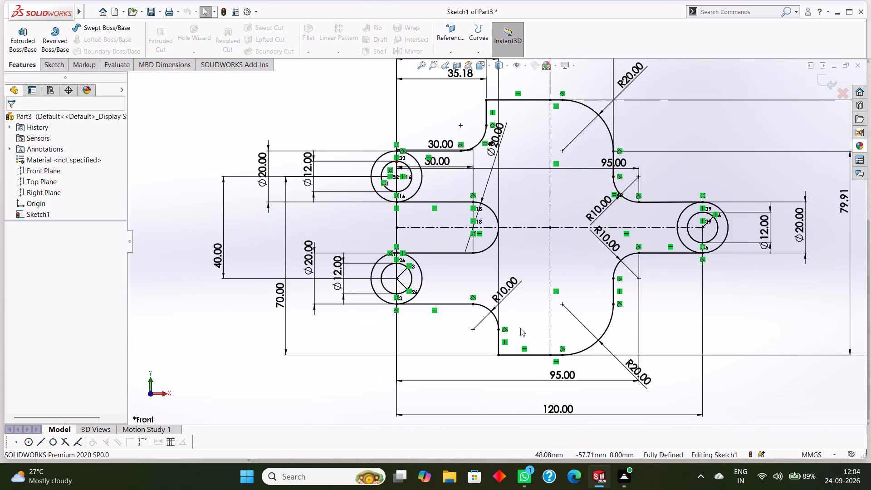
{"action": "scroll", "coordinate": [520, 328], "scroll_direction": "up", "scroll_amount": 2}
{"action": "scroll", "coordinate": [520, 328], "scroll_direction": "down", "scroll_amount": 1}
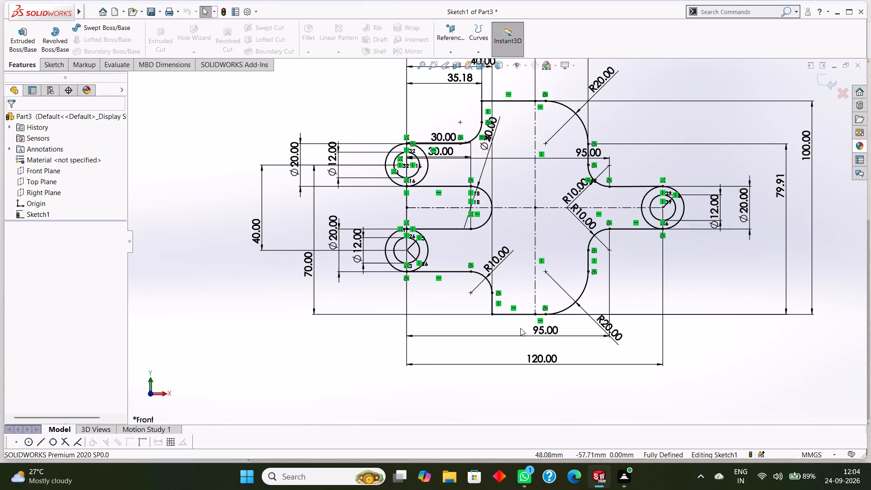
{"action": "scroll", "coordinate": [520, 328], "scroll_direction": "up", "scroll_amount": 1}
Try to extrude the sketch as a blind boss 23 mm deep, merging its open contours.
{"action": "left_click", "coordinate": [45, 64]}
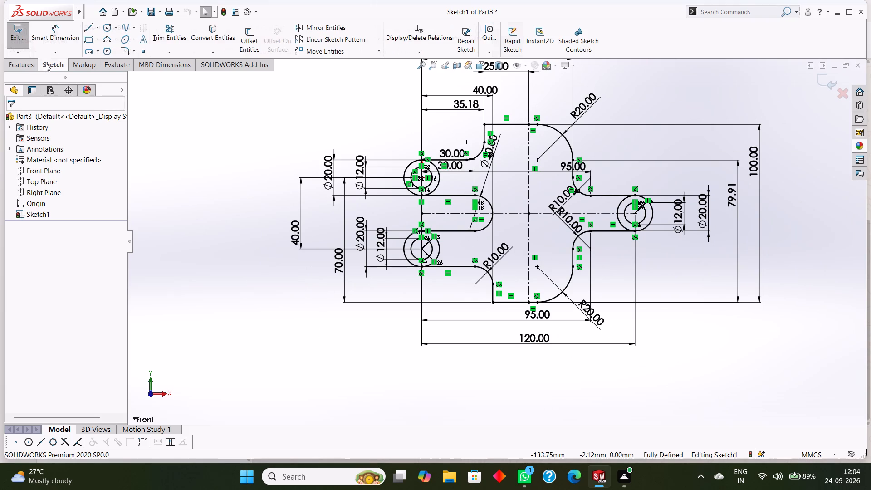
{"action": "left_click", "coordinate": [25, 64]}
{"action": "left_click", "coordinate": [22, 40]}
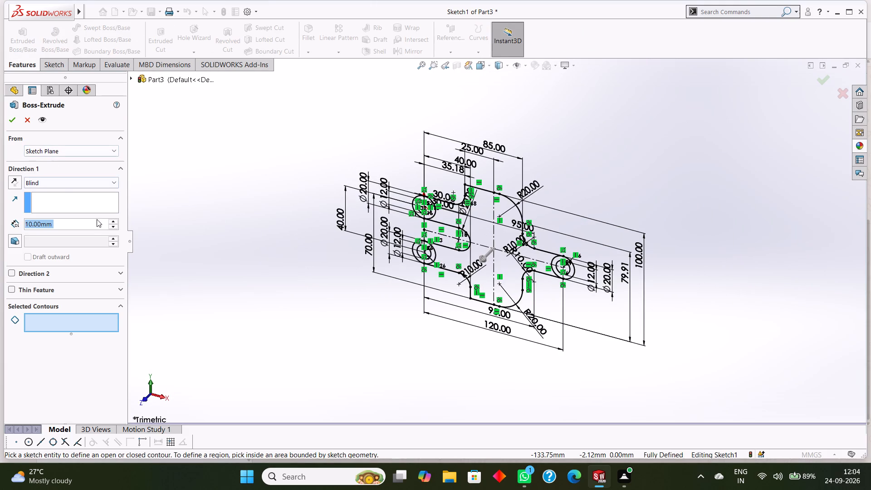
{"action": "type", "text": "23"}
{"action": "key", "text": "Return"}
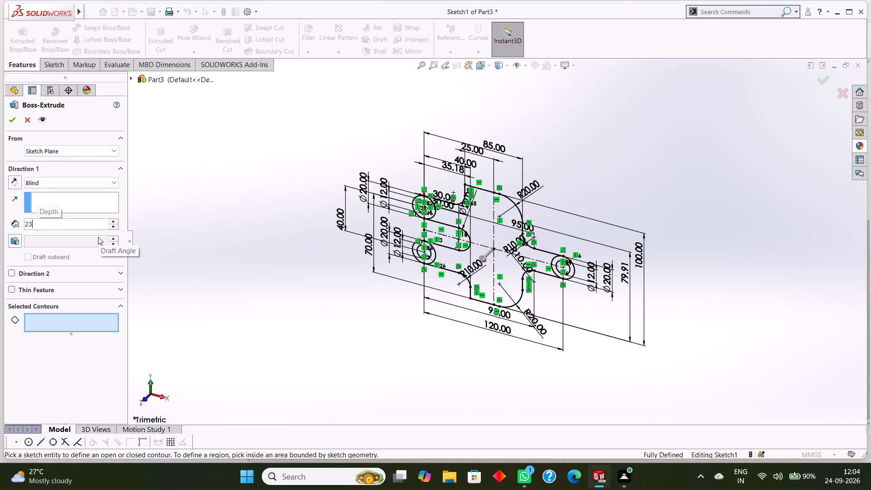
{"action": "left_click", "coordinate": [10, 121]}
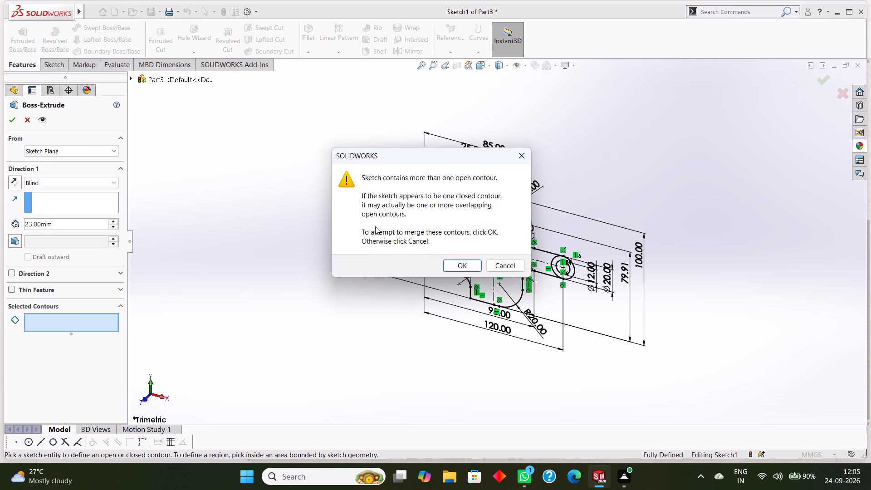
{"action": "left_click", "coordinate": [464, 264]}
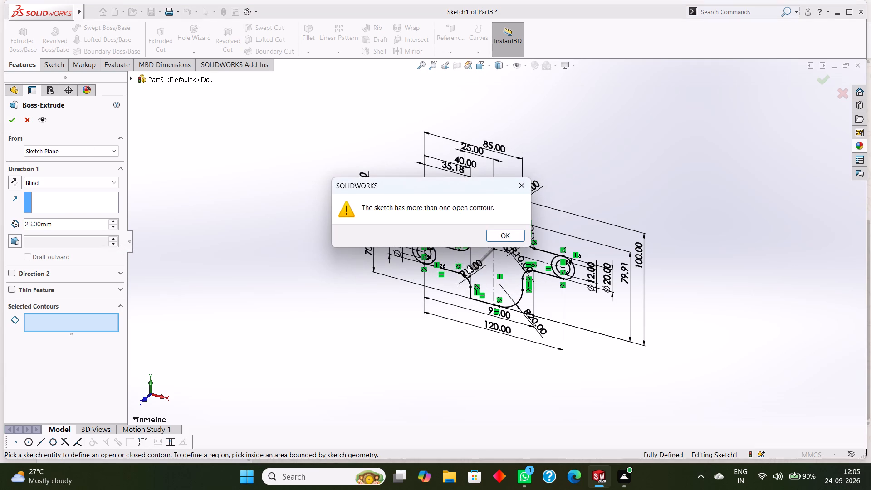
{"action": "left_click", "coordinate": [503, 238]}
Examine the lower-left arm's bottom line where it meets the 20 mm circle and the 10 mm fillet, and leave the extrusion.
{"action": "scroll", "coordinate": [450, 275], "scroll_direction": "down", "scroll_amount": 4}
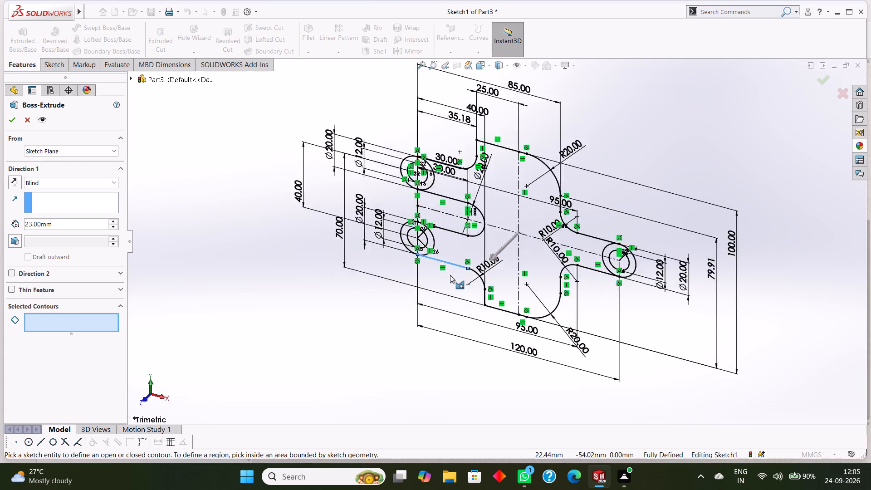
{"action": "scroll", "coordinate": [450, 275], "scroll_direction": "down", "scroll_amount": 6}
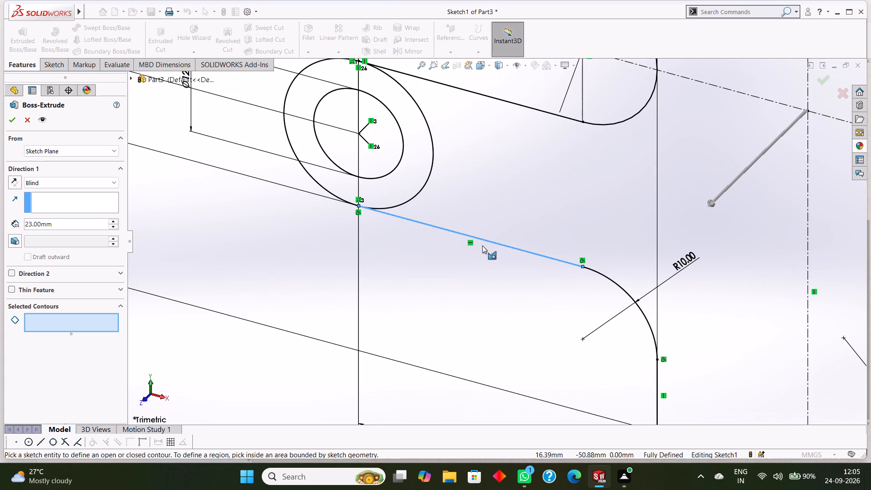
{"action": "scroll", "coordinate": [485, 245], "scroll_direction": "down", "scroll_amount": 3}
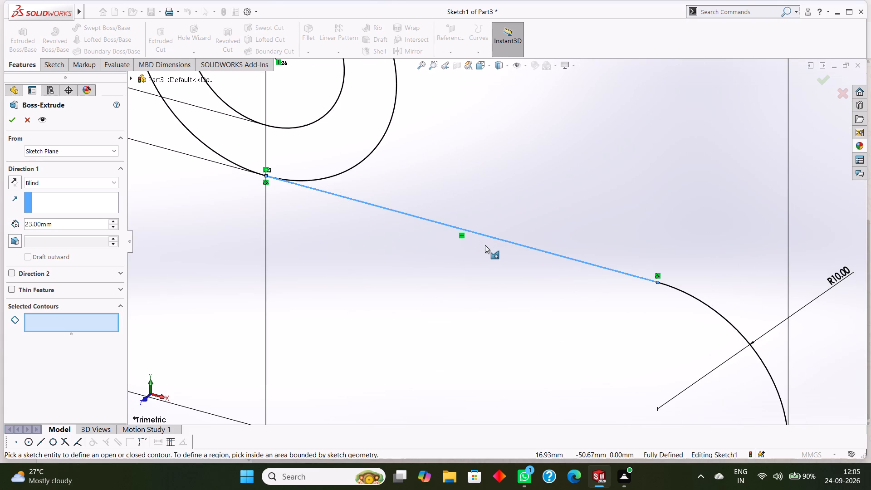
{"action": "scroll", "coordinate": [485, 245], "scroll_direction": "up", "scroll_amount": 18}
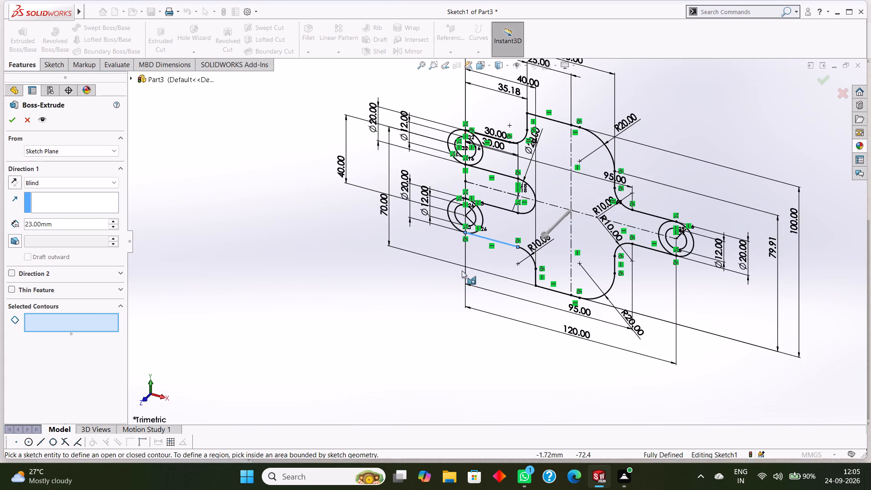
{"action": "scroll", "coordinate": [459, 265], "scroll_direction": "up", "scroll_amount": 2}
{"action": "scroll", "coordinate": [458, 259], "scroll_direction": "down", "scroll_amount": 2}
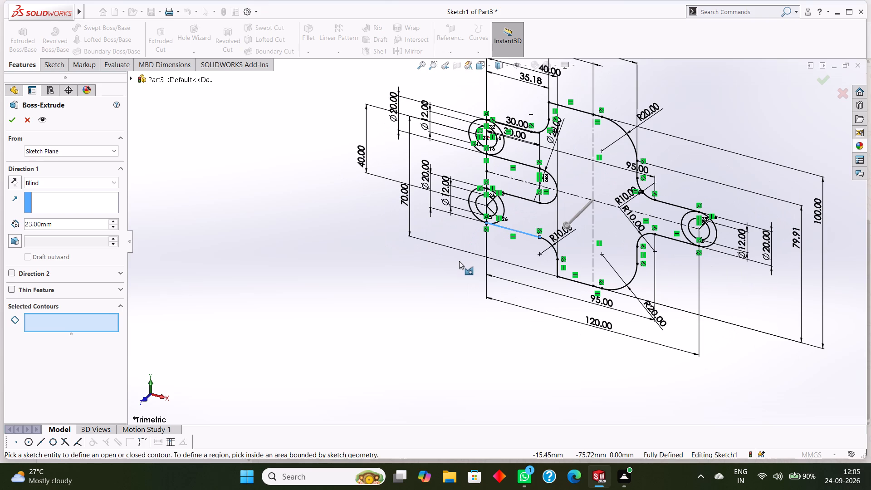
{"action": "key", "text": "Escape"}
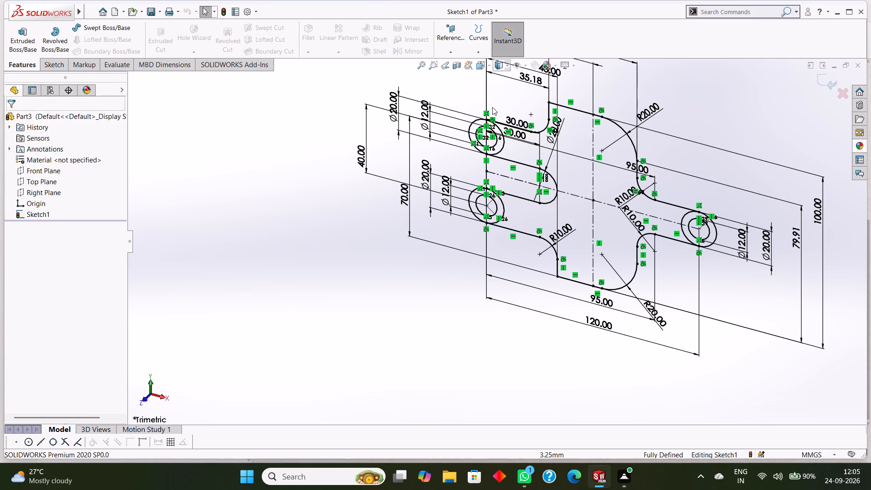
In the front view, trim away the inner halves of the two left 20 mm circles, leaving rounded arm ends.
{"action": "scroll", "coordinate": [492, 107], "scroll_direction": "up", "scroll_amount": 3}
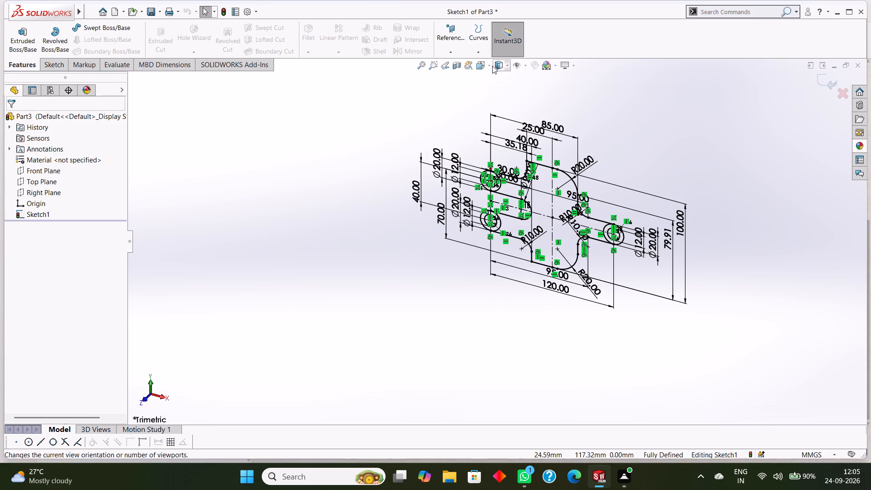
{"action": "left_click", "coordinate": [489, 65]}
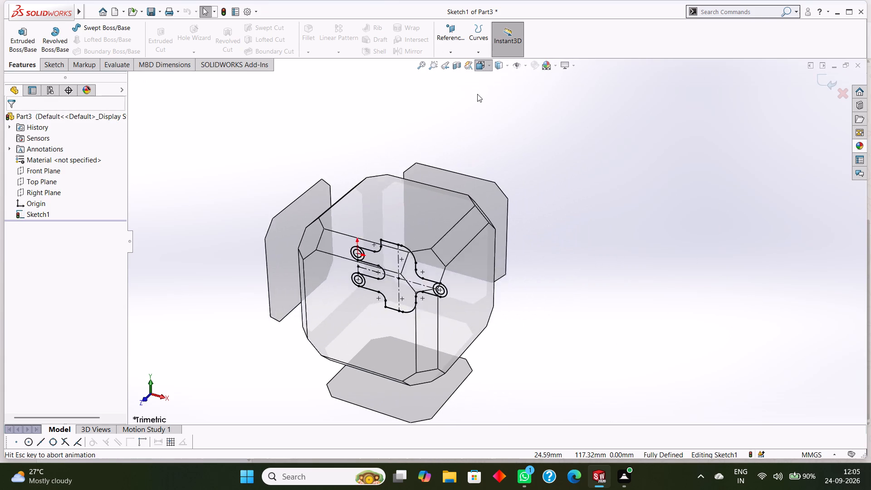
{"action": "left_click", "coordinate": [528, 114]}
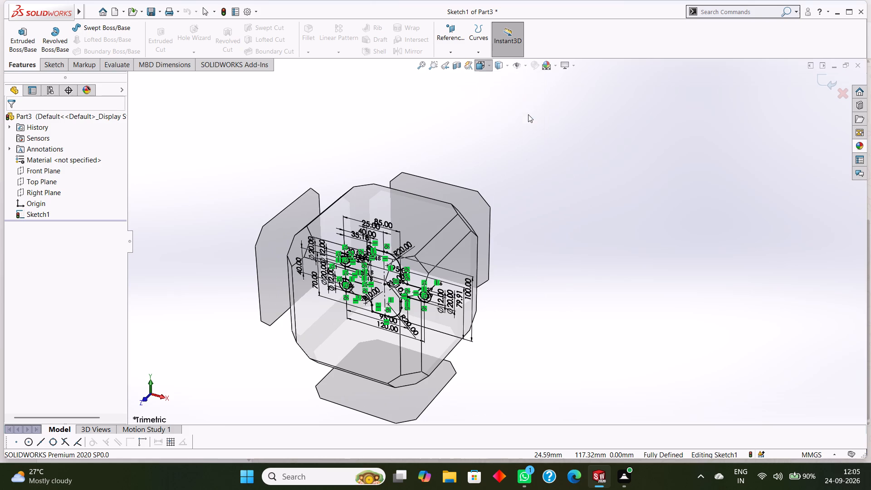
{"action": "scroll", "coordinate": [444, 232], "scroll_direction": "down", "scroll_amount": 2}
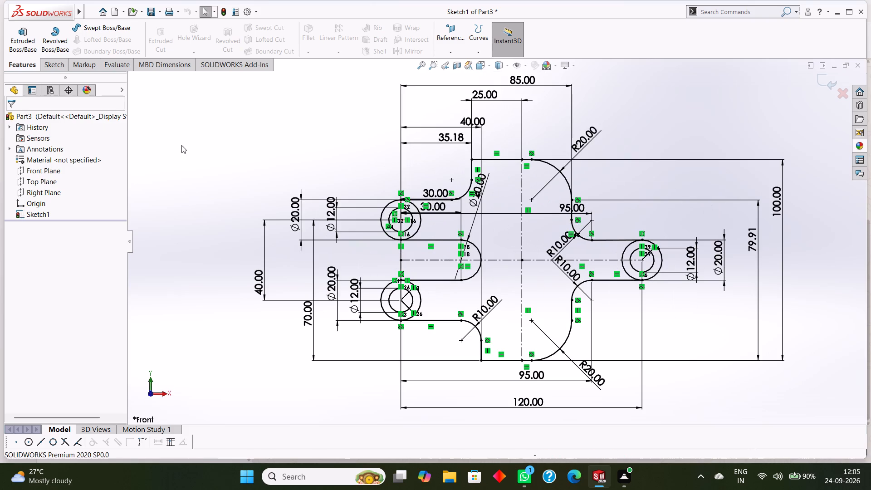
{"action": "left_click", "coordinate": [54, 60]}
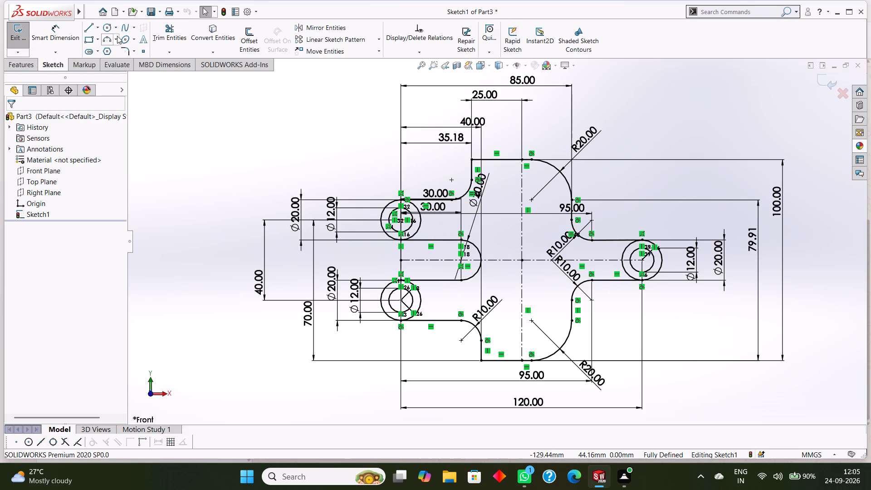
{"action": "left_click", "coordinate": [165, 30]}
{"action": "scroll", "coordinate": [405, 240], "scroll_direction": "down", "scroll_amount": 4}
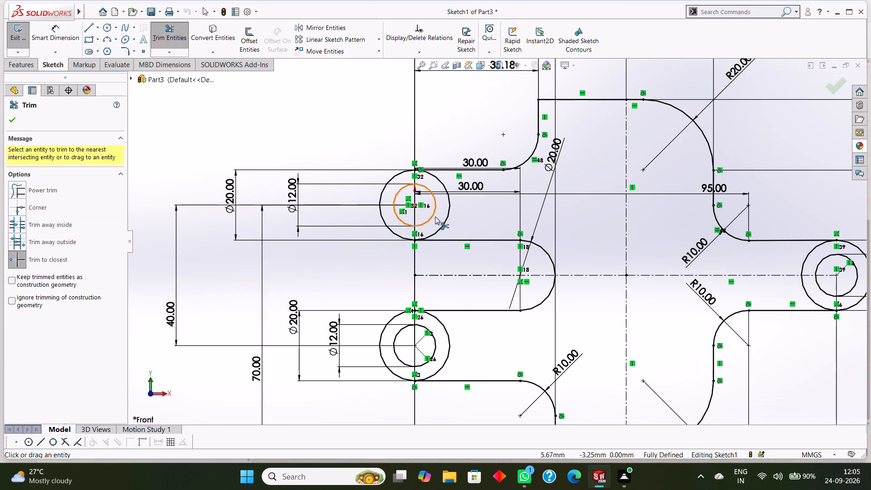
{"action": "left_click", "coordinate": [442, 225]}
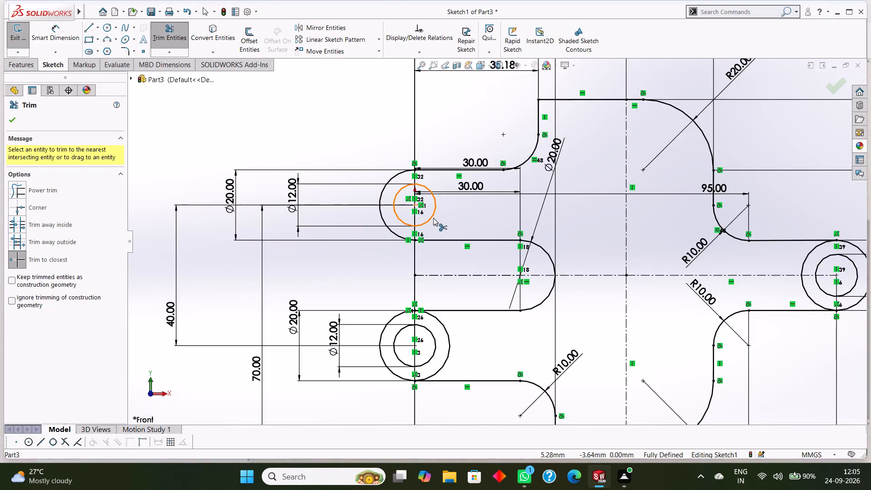
{"action": "scroll", "coordinate": [433, 218], "scroll_direction": "down", "scroll_amount": 3}
{"action": "scroll", "coordinate": [441, 223], "scroll_direction": "up", "scroll_amount": 4}
{"action": "scroll", "coordinate": [488, 334], "scroll_direction": "down", "scroll_amount": 1}
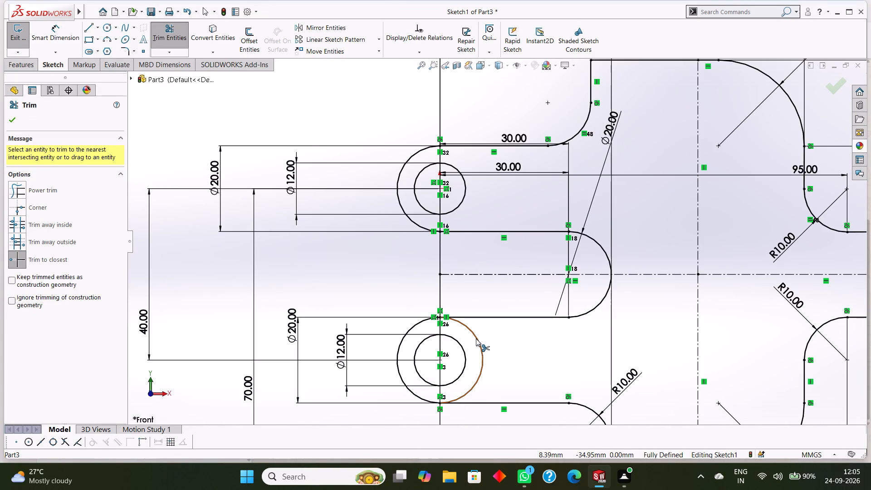
{"action": "left_click", "coordinate": [475, 338]}
Trim away both inner arc segments of the right 20 mm circle, leaving only the arm's rounded outer end.
{"action": "scroll", "coordinate": [484, 338], "scroll_direction": "up", "scroll_amount": 4}
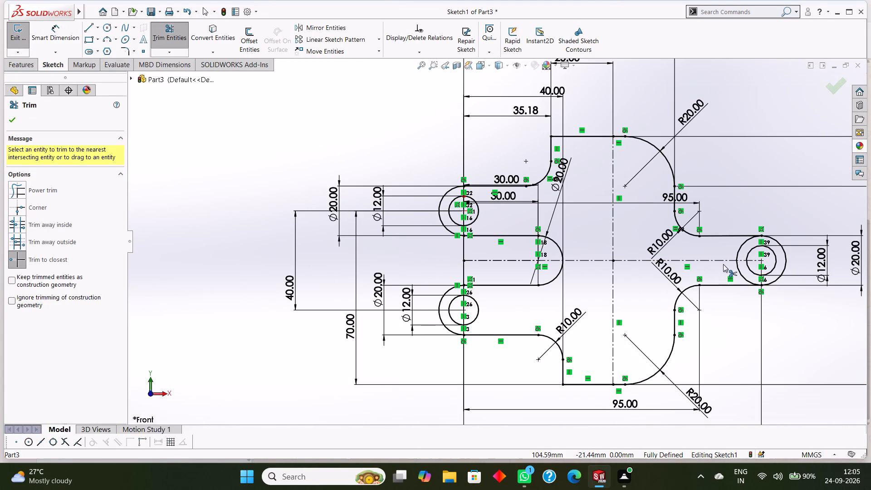
{"action": "left_click", "coordinate": [743, 242]}
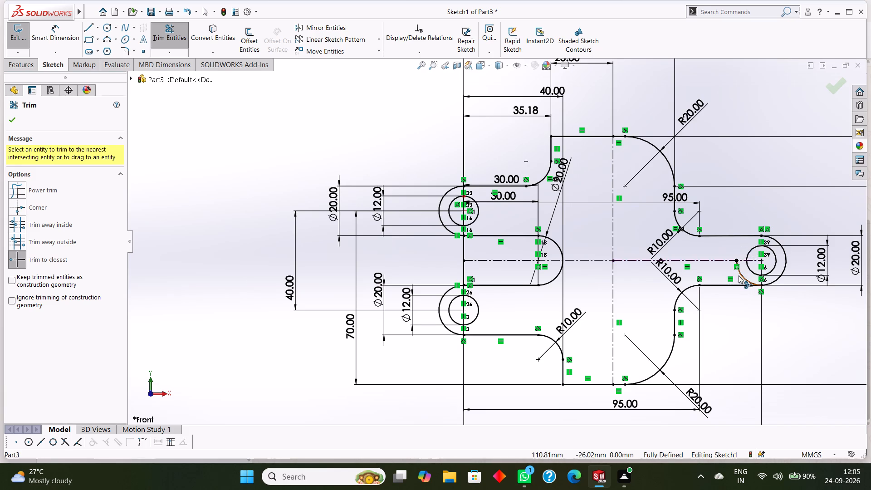
{"action": "scroll", "coordinate": [739, 276], "scroll_direction": "down", "scroll_amount": 3}
{"action": "left_click", "coordinate": [702, 269]}
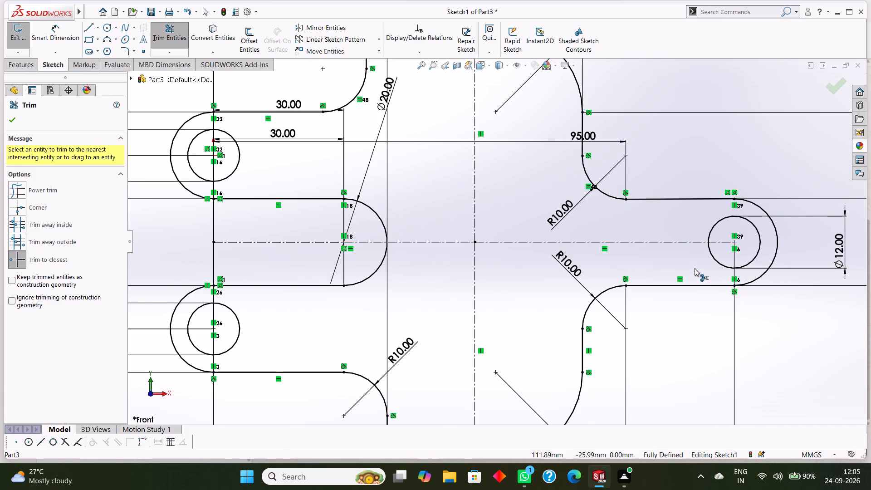
{"action": "left_click", "coordinate": [15, 119]}
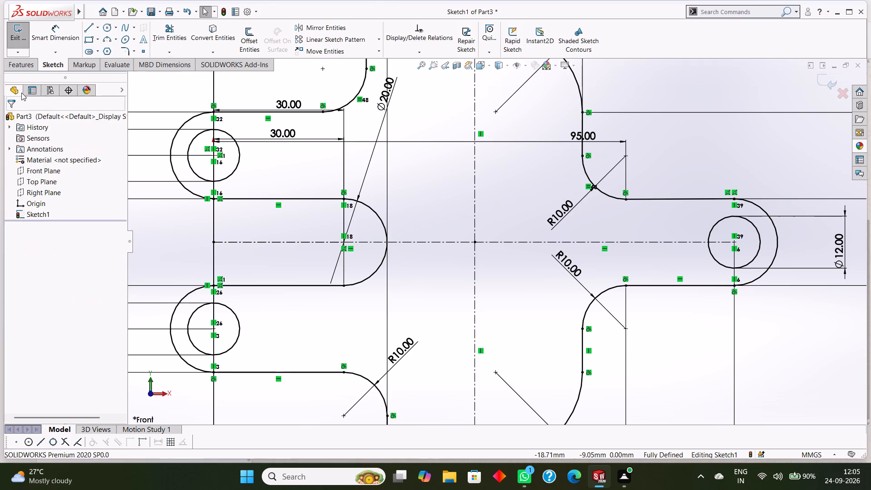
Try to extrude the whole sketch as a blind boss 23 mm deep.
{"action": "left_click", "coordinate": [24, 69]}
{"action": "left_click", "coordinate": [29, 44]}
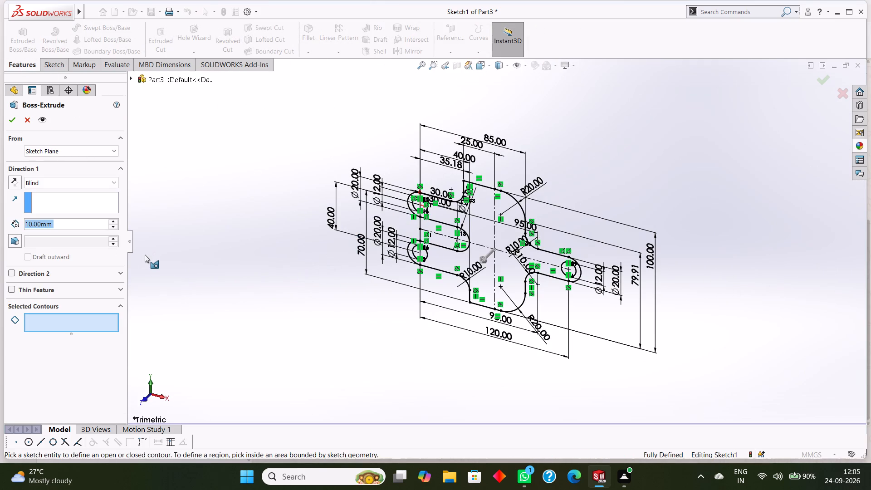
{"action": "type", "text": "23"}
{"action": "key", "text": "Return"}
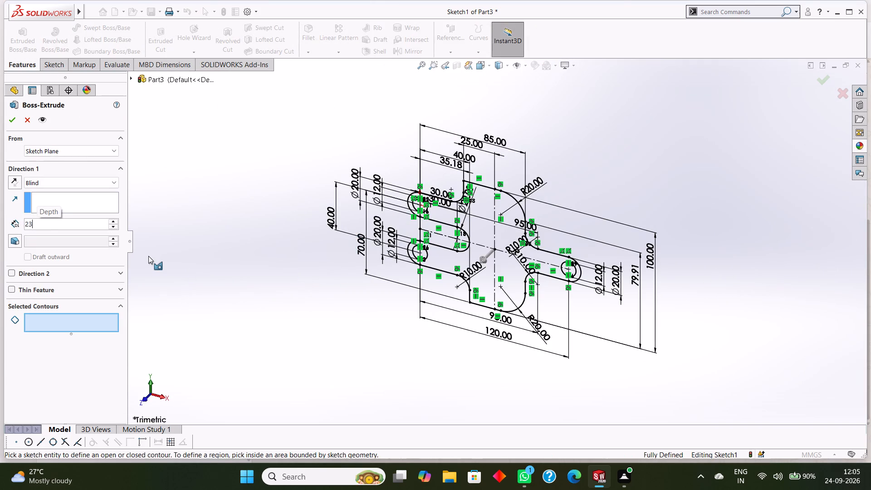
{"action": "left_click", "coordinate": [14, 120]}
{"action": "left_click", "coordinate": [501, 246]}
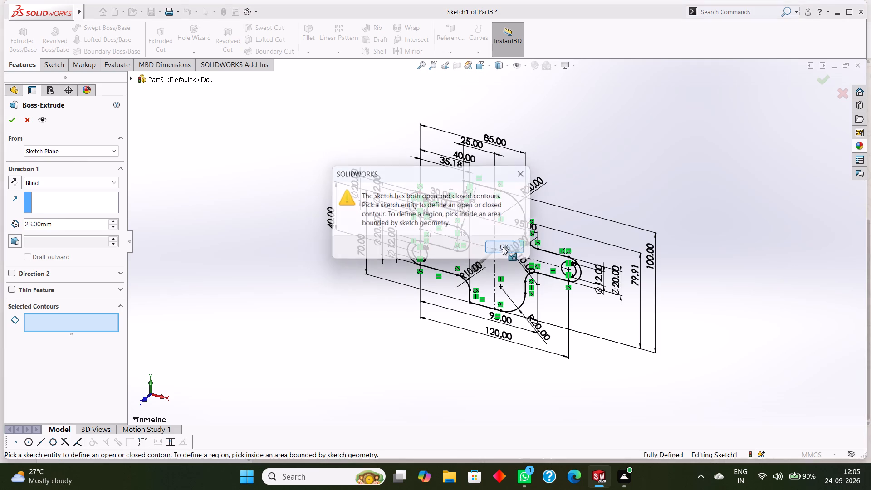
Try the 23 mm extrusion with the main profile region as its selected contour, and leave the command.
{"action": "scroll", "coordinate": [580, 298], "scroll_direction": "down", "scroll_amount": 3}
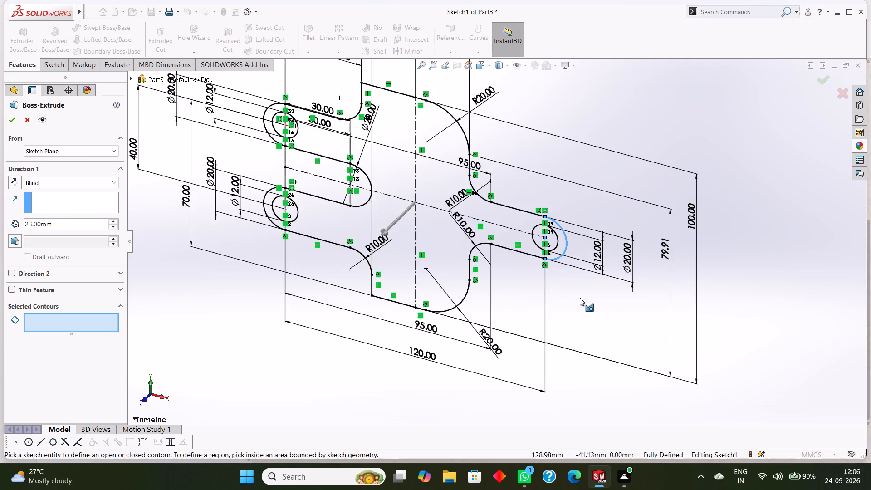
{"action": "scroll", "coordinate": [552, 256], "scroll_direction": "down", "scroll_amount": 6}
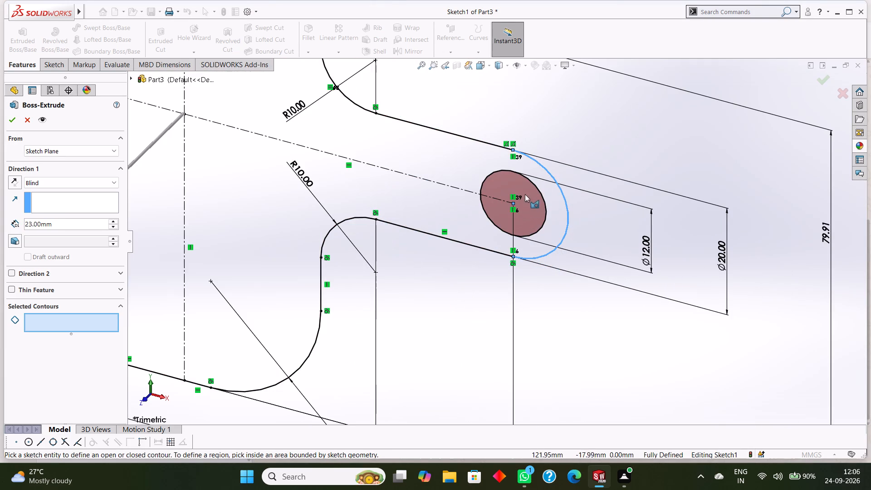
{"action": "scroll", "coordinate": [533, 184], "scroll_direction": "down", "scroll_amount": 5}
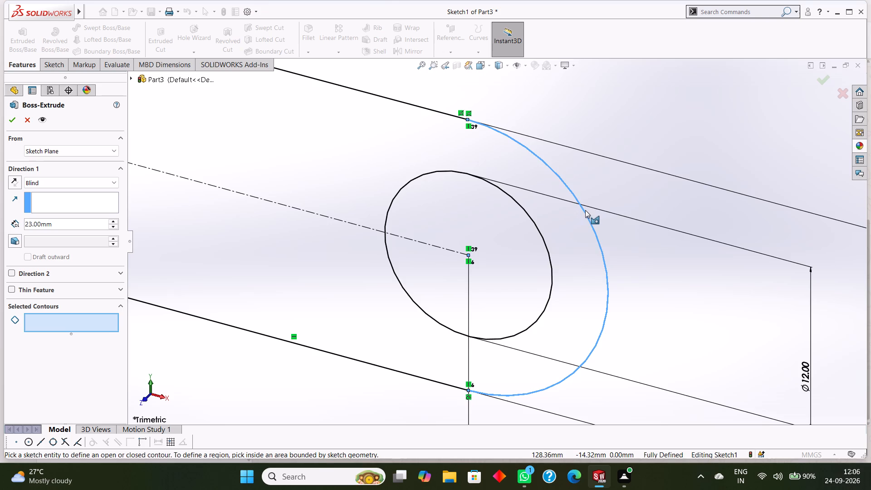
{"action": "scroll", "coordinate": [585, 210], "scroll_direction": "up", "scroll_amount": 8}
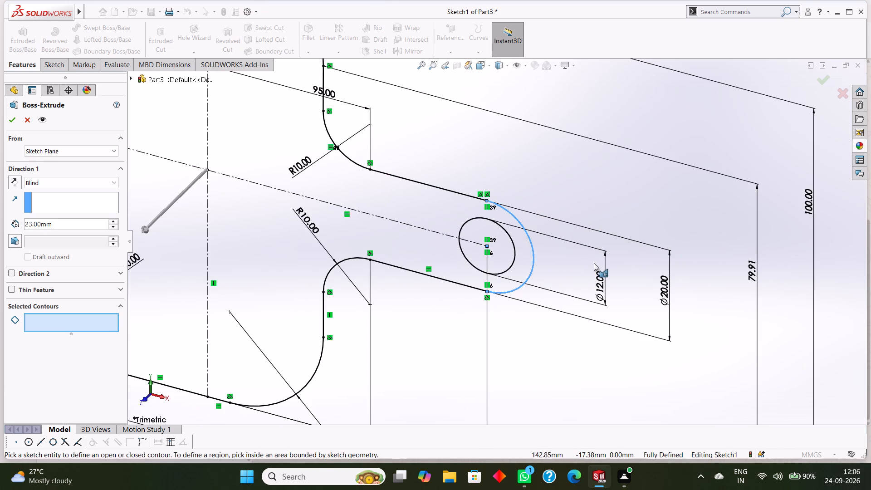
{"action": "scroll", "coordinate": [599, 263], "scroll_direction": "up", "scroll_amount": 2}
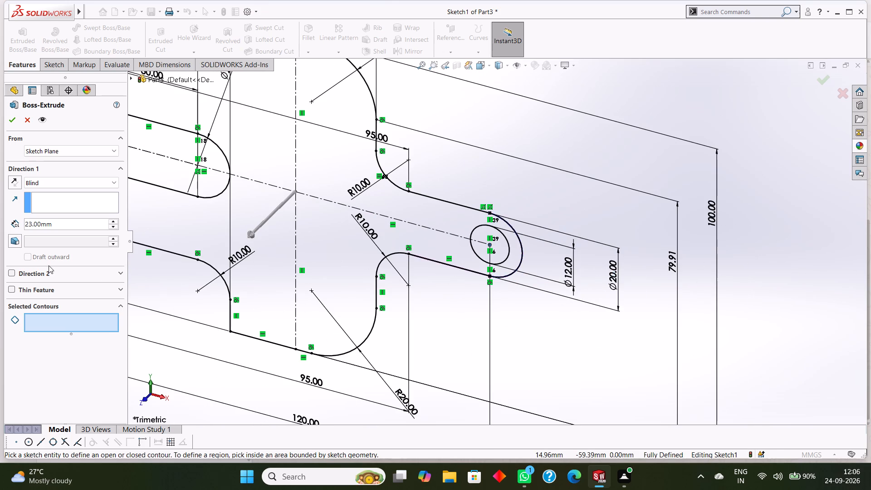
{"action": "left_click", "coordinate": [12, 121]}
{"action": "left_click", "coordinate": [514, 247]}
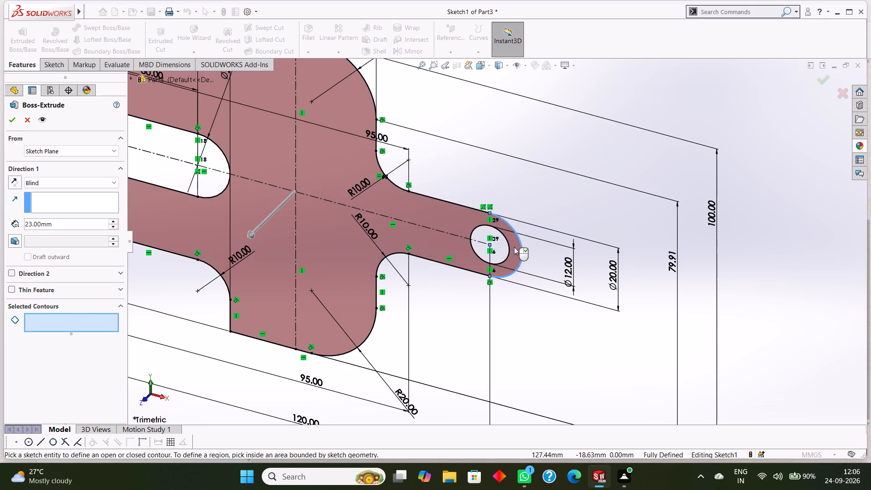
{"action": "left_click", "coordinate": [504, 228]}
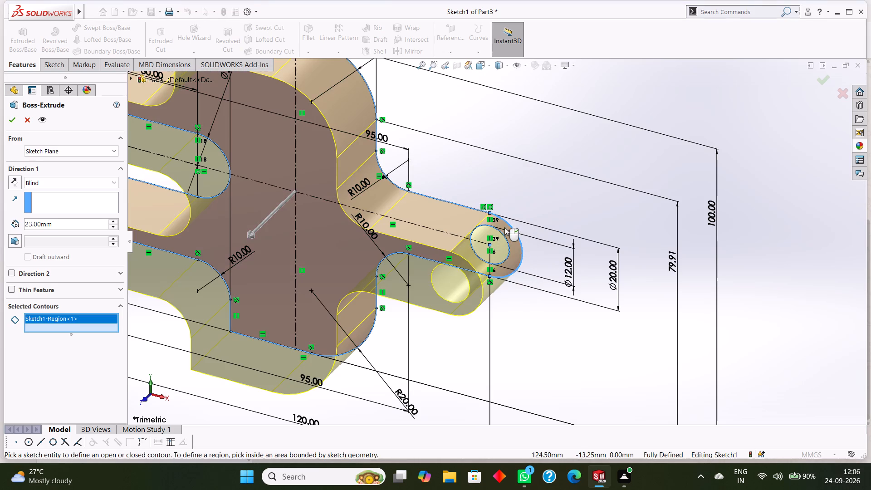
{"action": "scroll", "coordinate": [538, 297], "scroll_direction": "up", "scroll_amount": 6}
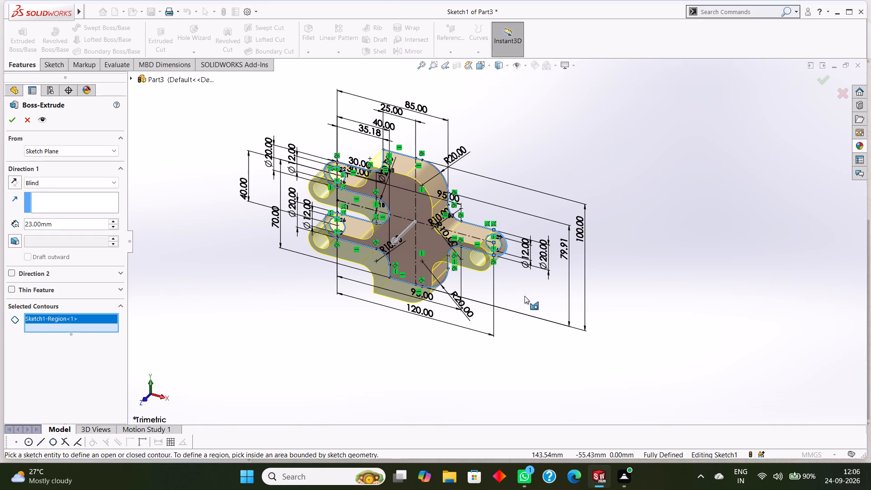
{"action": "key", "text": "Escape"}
Delete the 12 mm circle at the rounded end of the right arm from the sketch.
{"action": "scroll", "coordinate": [492, 243], "scroll_direction": "down", "scroll_amount": 5}
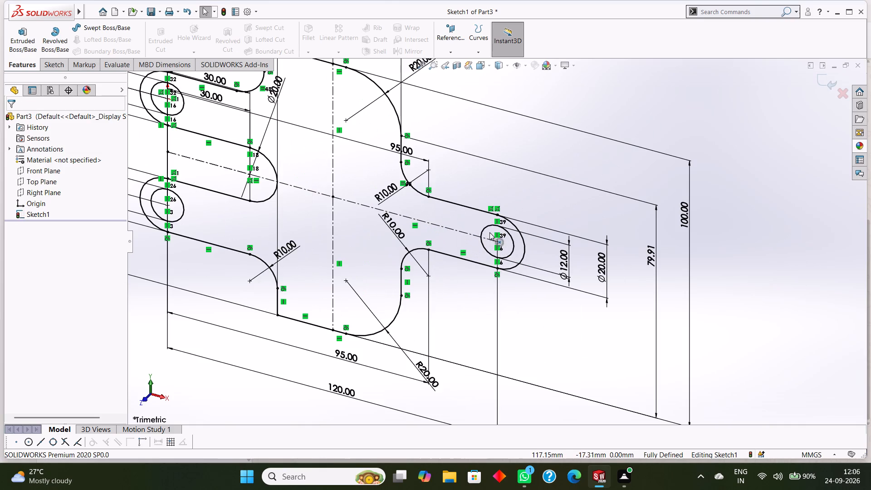
{"action": "right_click", "coordinate": [489, 227]}
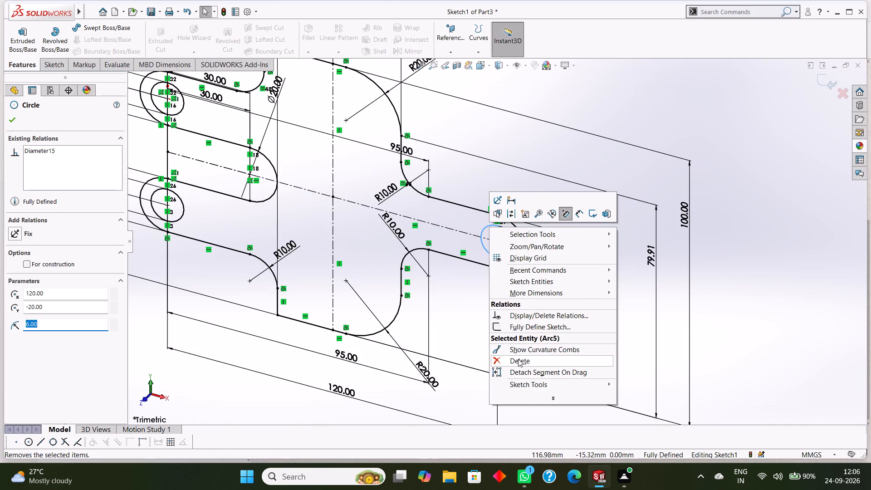
{"action": "left_click", "coordinate": [518, 359]}
{"action": "left_click", "coordinate": [386, 235]}
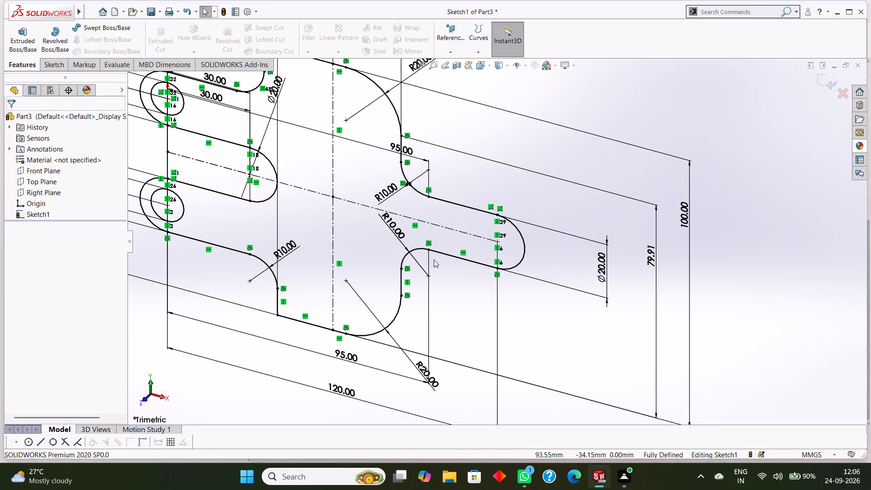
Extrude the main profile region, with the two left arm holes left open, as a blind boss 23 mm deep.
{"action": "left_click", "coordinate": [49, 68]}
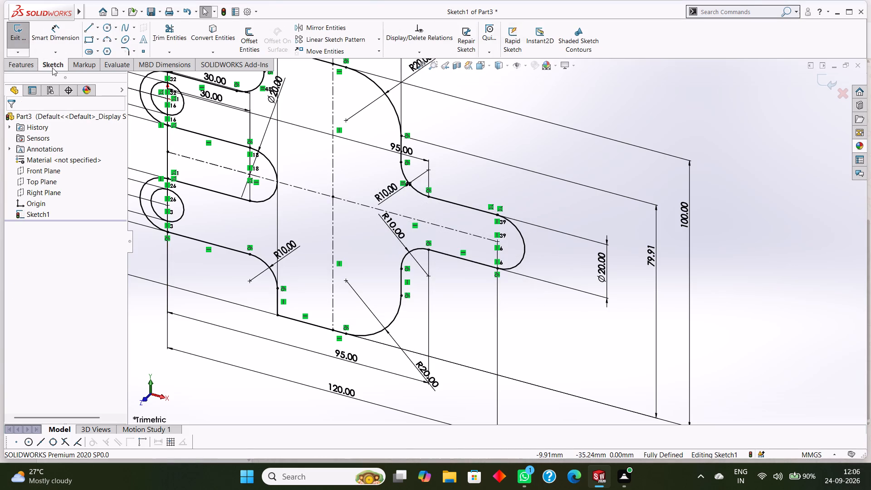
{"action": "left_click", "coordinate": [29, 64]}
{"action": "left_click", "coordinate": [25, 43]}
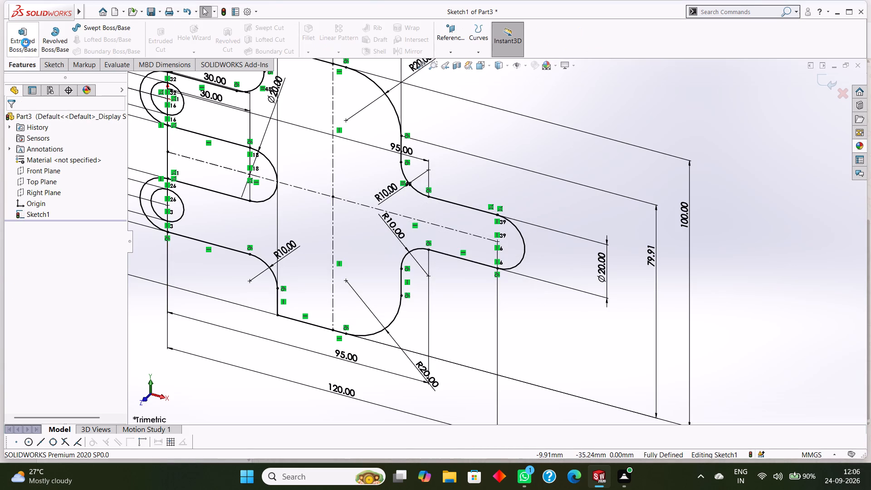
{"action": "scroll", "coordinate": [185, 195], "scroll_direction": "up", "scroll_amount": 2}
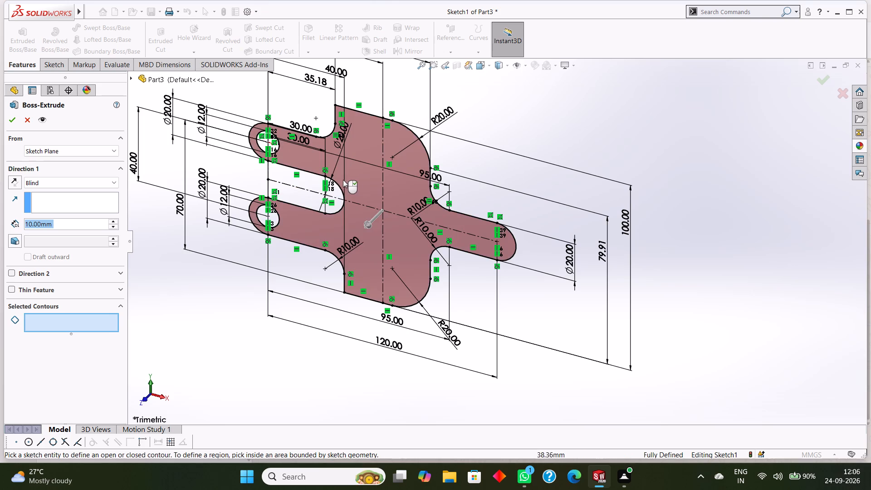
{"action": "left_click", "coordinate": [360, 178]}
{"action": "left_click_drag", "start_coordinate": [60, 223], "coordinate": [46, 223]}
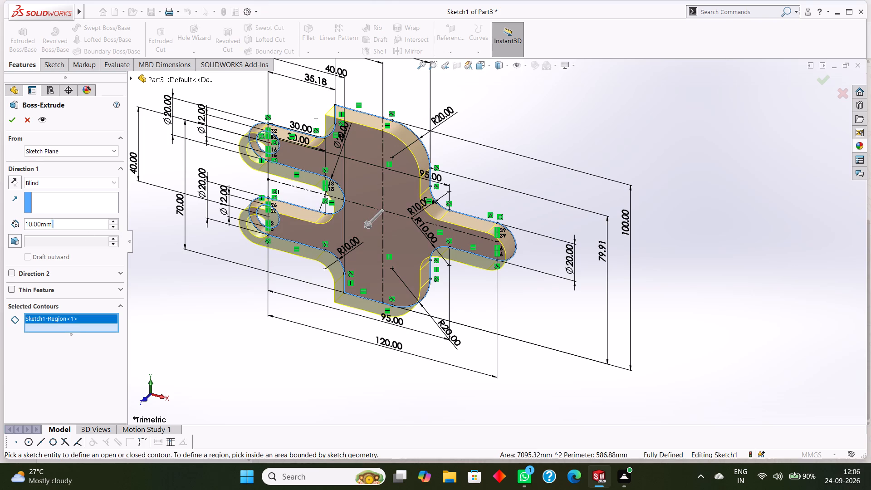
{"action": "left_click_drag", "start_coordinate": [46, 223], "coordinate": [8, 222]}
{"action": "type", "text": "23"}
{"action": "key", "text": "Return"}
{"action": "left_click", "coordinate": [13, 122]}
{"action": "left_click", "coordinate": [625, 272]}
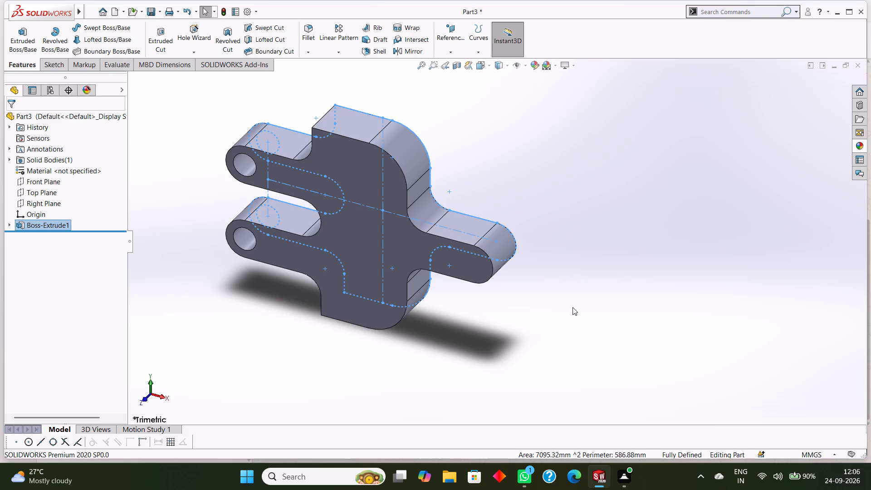
Examine the extruded body with its front face viewed straight on.
{"action": "scroll", "coordinate": [572, 308], "scroll_direction": "up", "scroll_amount": 3}
{"action": "scroll", "coordinate": [463, 278], "scroll_direction": "down", "scroll_amount": 3}
{"action": "scroll", "coordinate": [465, 278], "scroll_direction": "up", "scroll_amount": 1}
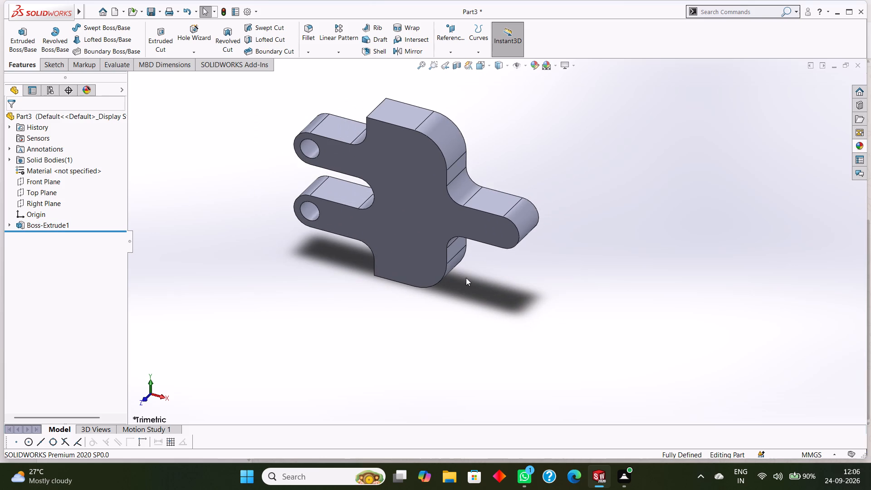
{"action": "scroll", "coordinate": [466, 278], "scroll_direction": "up", "scroll_amount": 1}
{"action": "left_click", "coordinate": [430, 213]}
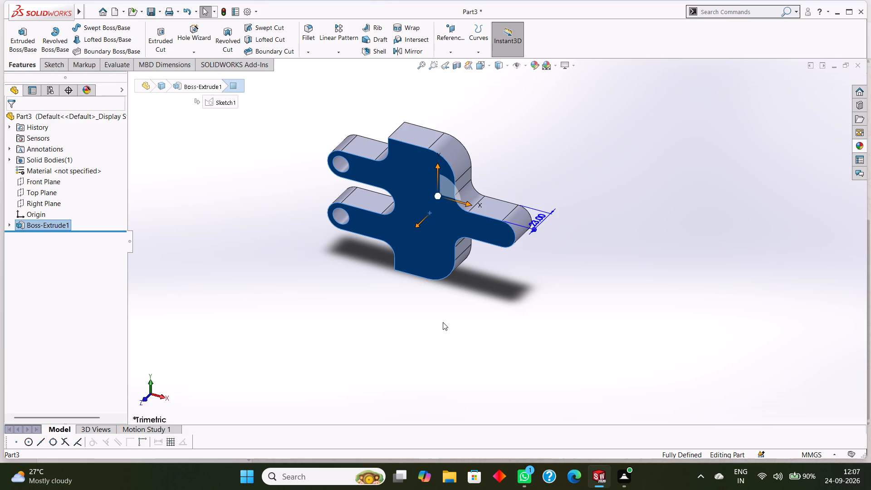
{"action": "key", "text": "ctrl+8"}
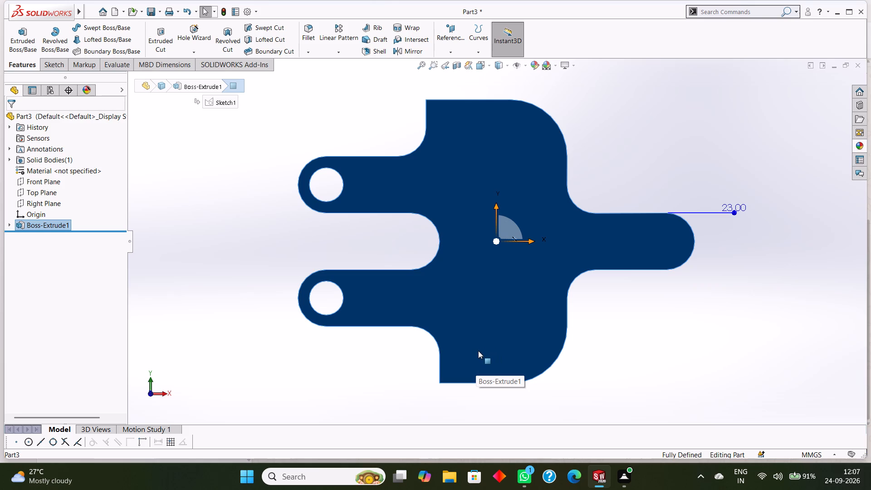
{"action": "key", "text": "Escape"}
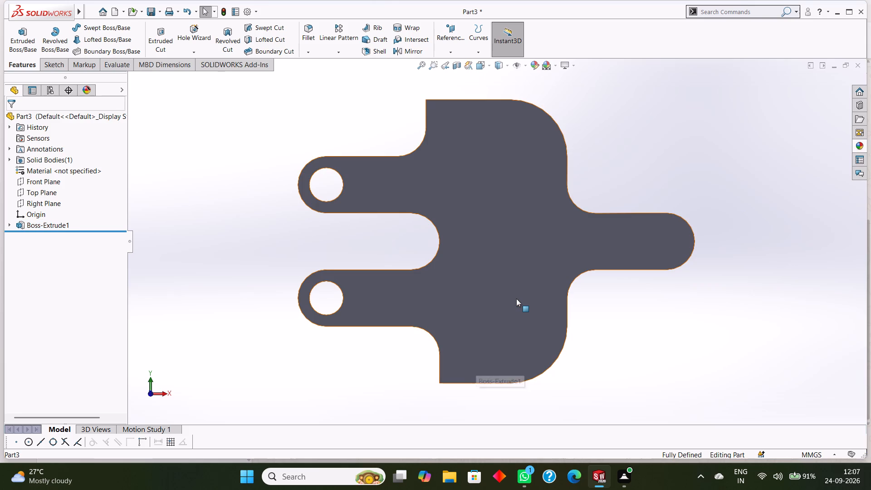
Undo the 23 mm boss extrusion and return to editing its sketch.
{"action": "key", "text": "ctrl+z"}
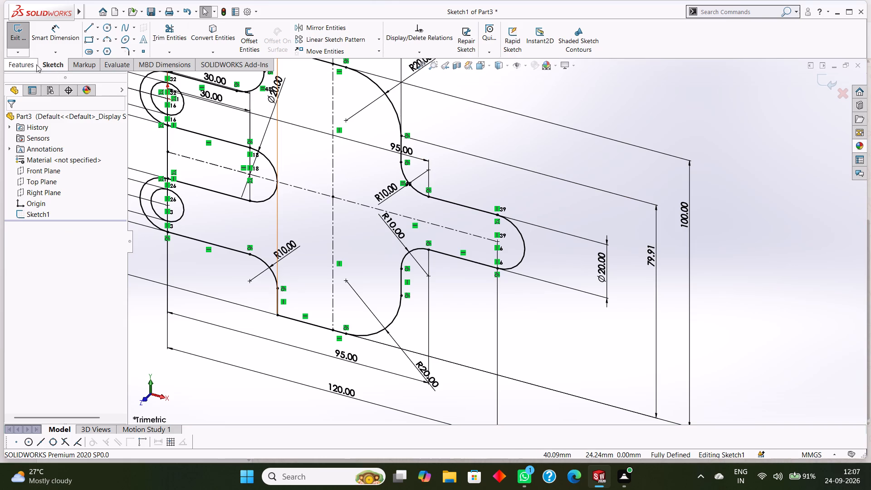
Examine the entire sketch profile and its dimensions in a view normal to the sketch plane.
{"action": "left_click", "coordinate": [507, 66]}
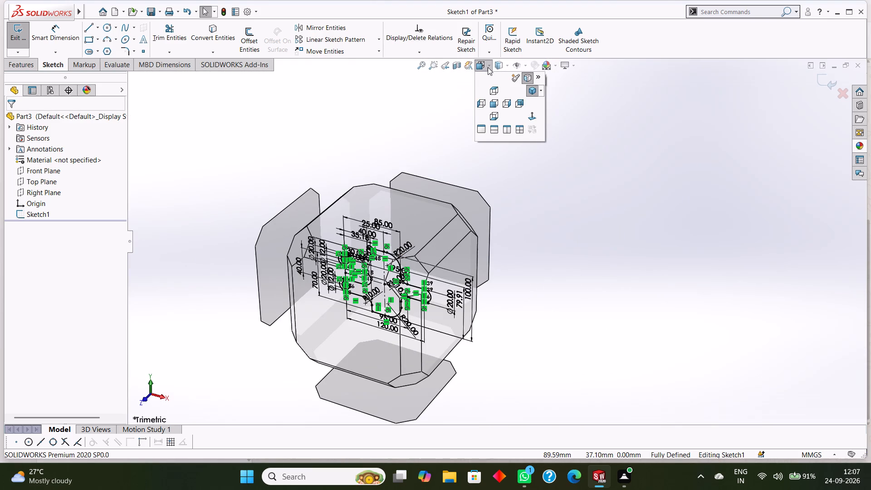
{"action": "left_click", "coordinate": [531, 113]}
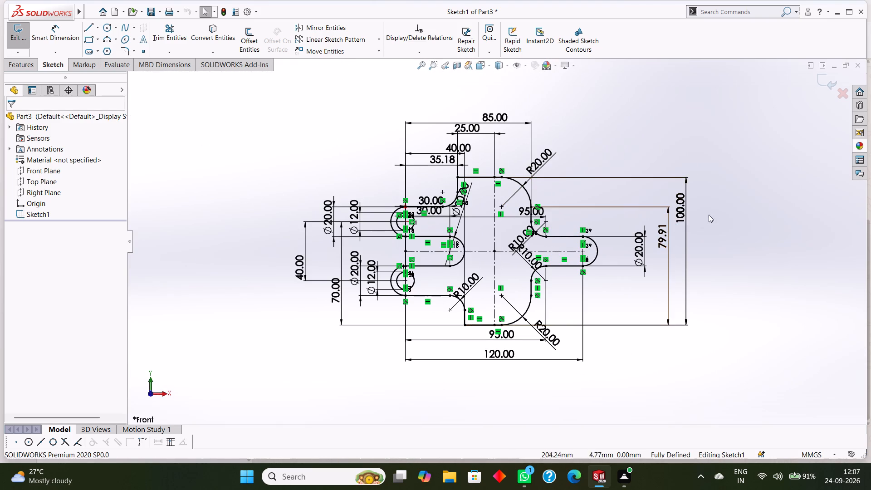
{"action": "left_click", "coordinate": [736, 216]}
{"action": "scroll", "coordinate": [533, 323], "scroll_direction": "down", "scroll_amount": 3}
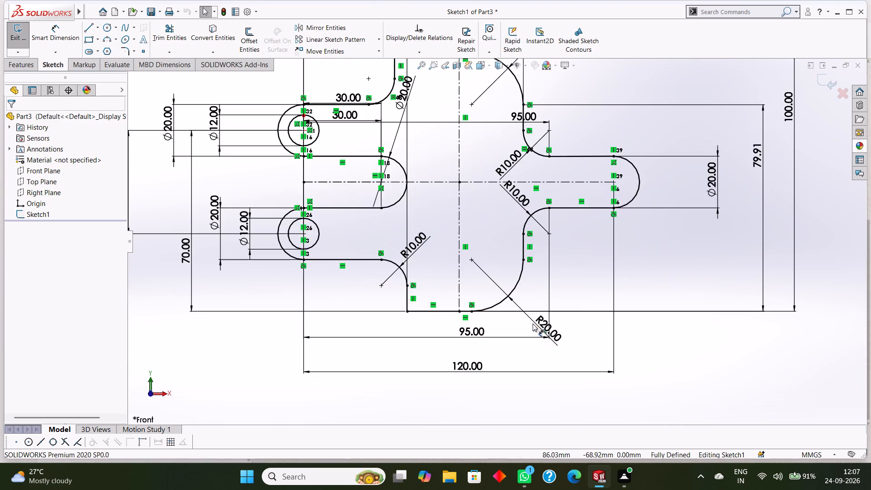
{"action": "scroll", "coordinate": [542, 315], "scroll_direction": "down", "scroll_amount": 2}
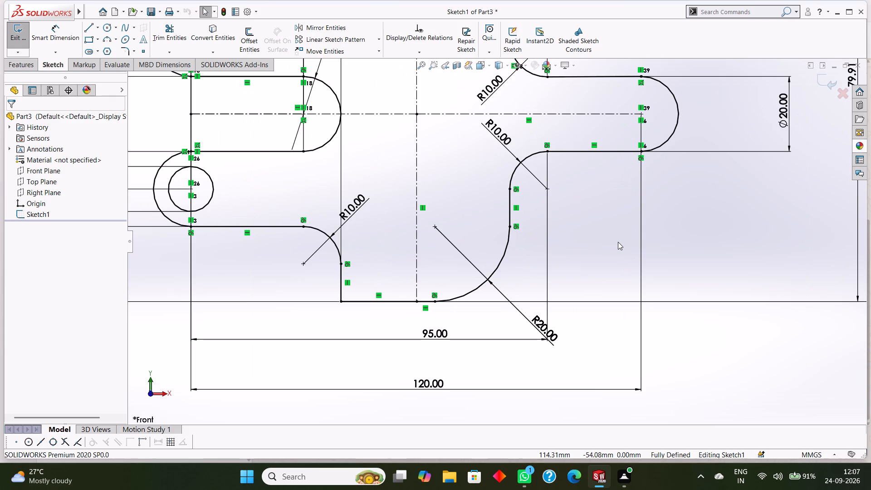
{"action": "scroll", "coordinate": [617, 242], "scroll_direction": "up", "scroll_amount": 3}
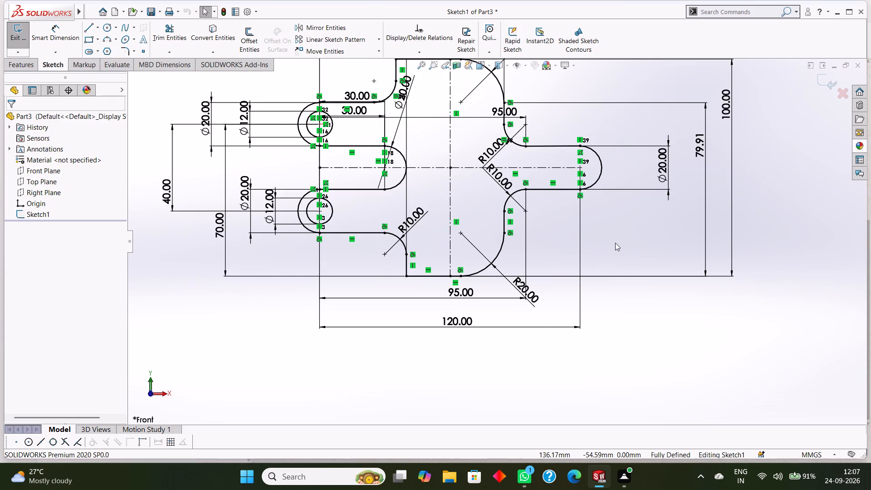
{"action": "scroll", "coordinate": [462, 154], "scroll_direction": "down", "scroll_amount": 3}
{"action": "scroll", "coordinate": [462, 154], "scroll_direction": "up", "scroll_amount": 4}
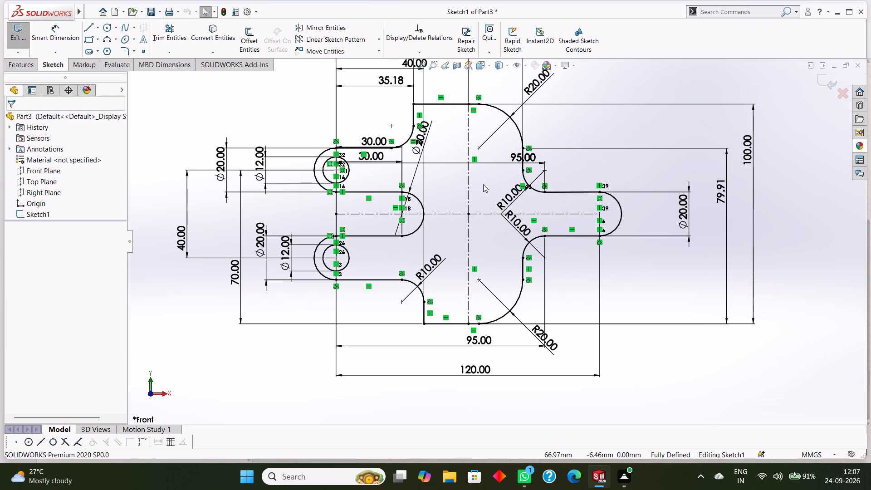
{"action": "scroll", "coordinate": [483, 184], "scroll_direction": "up", "scroll_amount": 2}
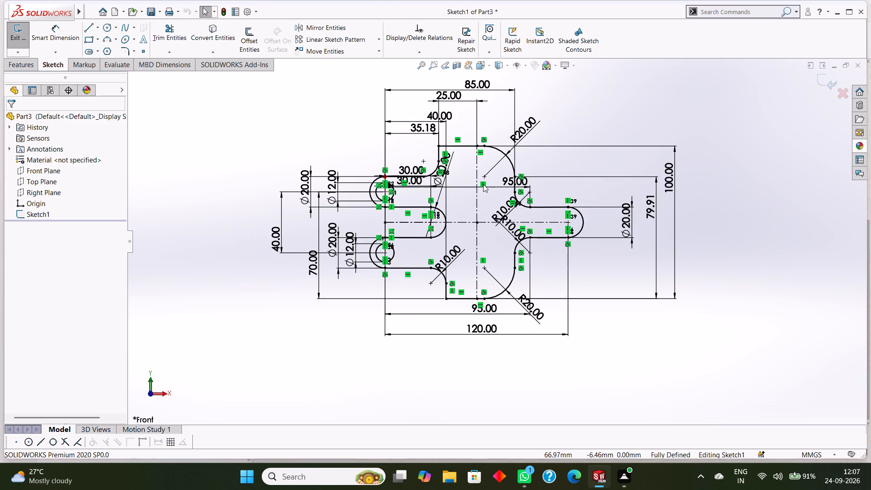
{"action": "scroll", "coordinate": [483, 184], "scroll_direction": "down", "scroll_amount": 1}
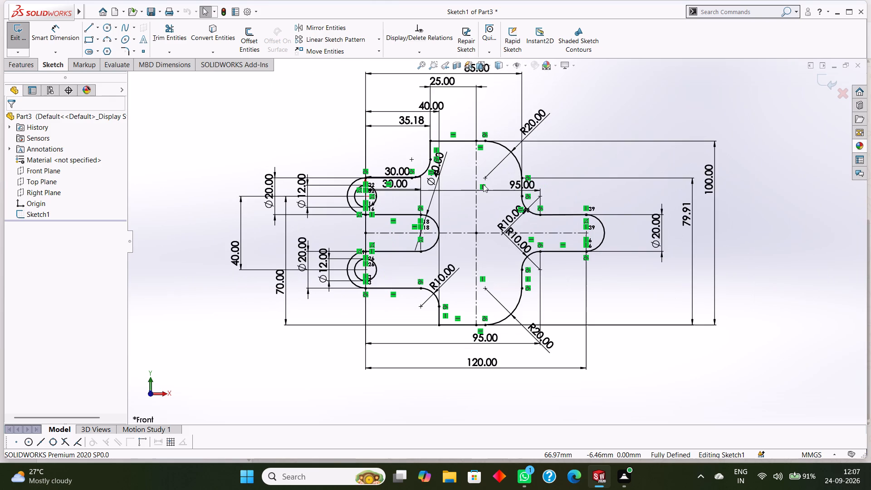
{"action": "scroll", "coordinate": [483, 184], "scroll_direction": "up", "scroll_amount": 1}
{"action": "scroll", "coordinate": [483, 184], "scroll_direction": "down", "scroll_amount": 2}
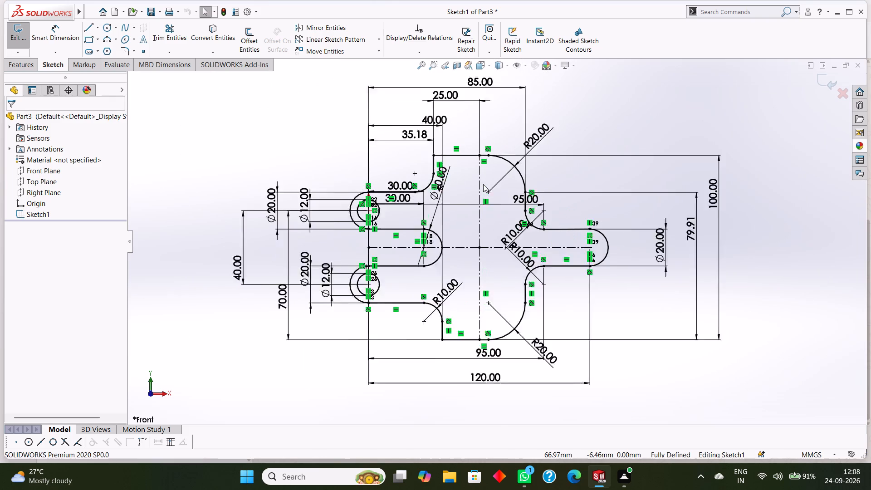
{"action": "scroll", "coordinate": [483, 185], "scroll_direction": "down", "scroll_amount": 1}
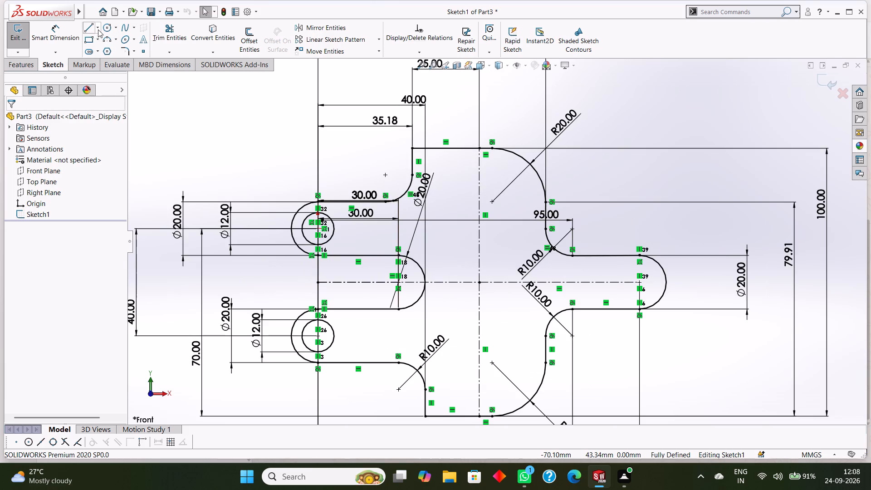
Sketch a straight slot, about 60 mm between centres and 10 mm wide, from the right arm's arc centre to the vertical centerline.
{"action": "left_click", "coordinate": [98, 52]}
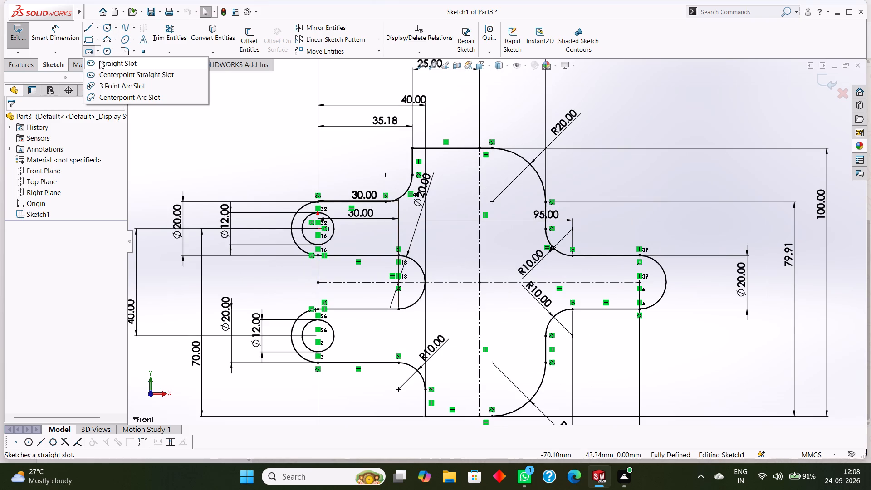
{"action": "left_click", "coordinate": [102, 63]}
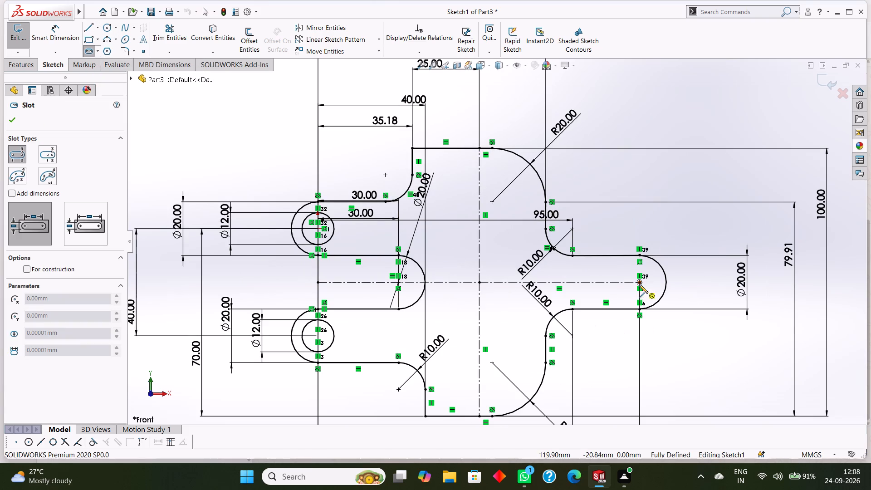
{"action": "left_click", "coordinate": [640, 282]}
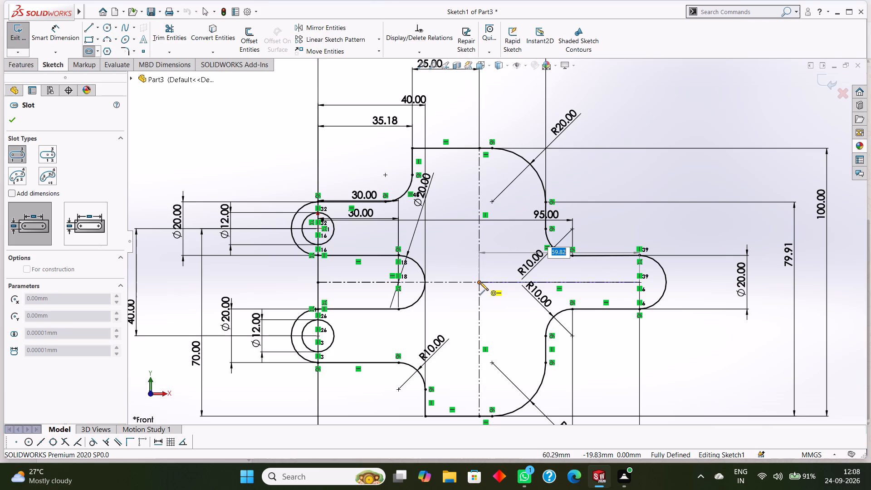
{"action": "left_click", "coordinate": [480, 282]}
{"action": "left_click", "coordinate": [489, 296]}
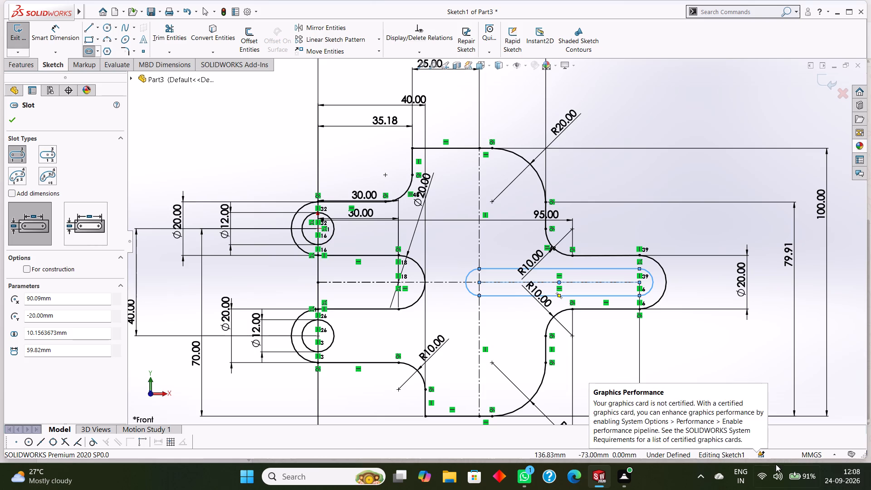
{"action": "left_click", "coordinate": [9, 121]}
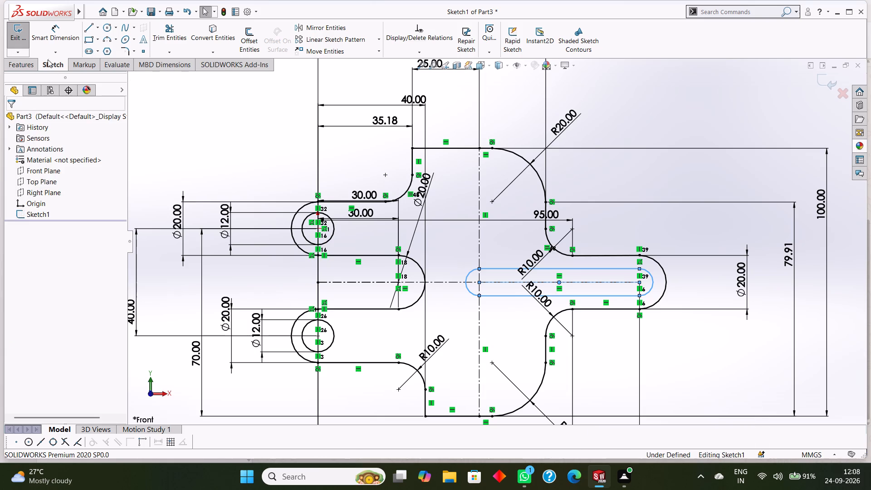
Dimension the end arc of the slot inside the right arm with a radius of 6 mm.
{"action": "left_click", "coordinate": [58, 34]}
{"action": "scroll", "coordinate": [663, 293], "scroll_direction": "down", "scroll_amount": 1}
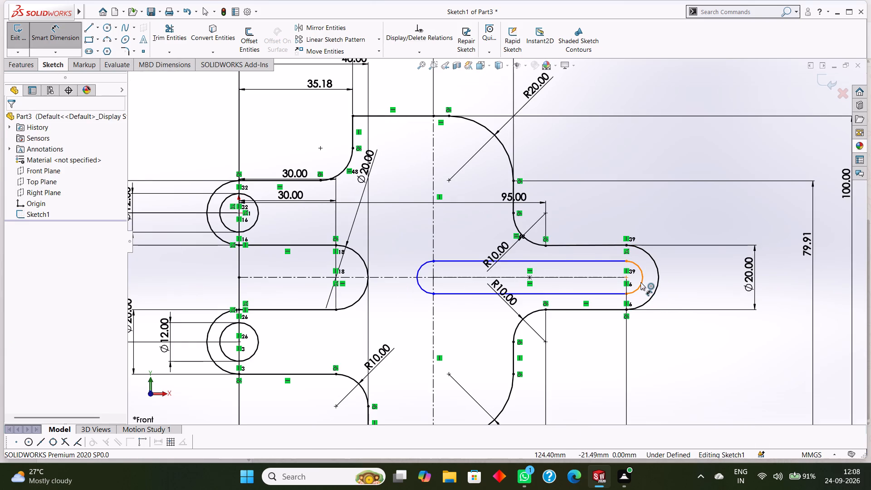
{"action": "left_click", "coordinate": [641, 282]}
{"action": "left_click", "coordinate": [693, 299]}
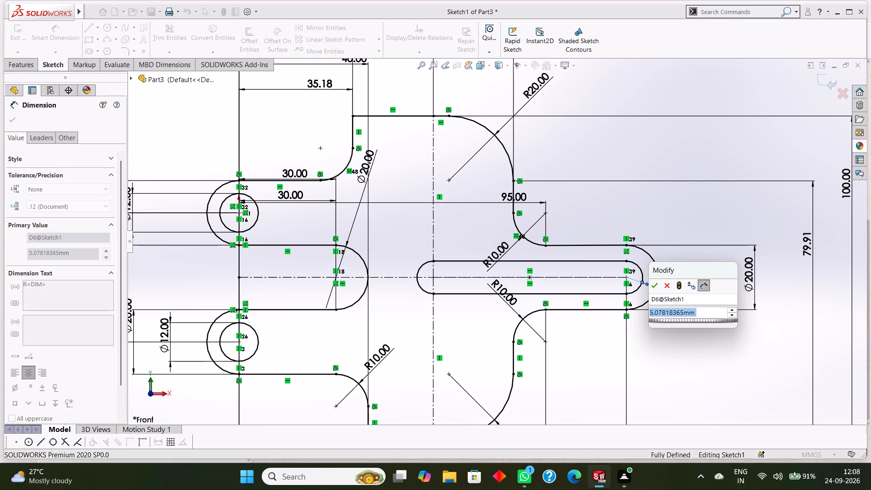
{"action": "key", "text": "6"}
{"action": "key", "text": "Return"}
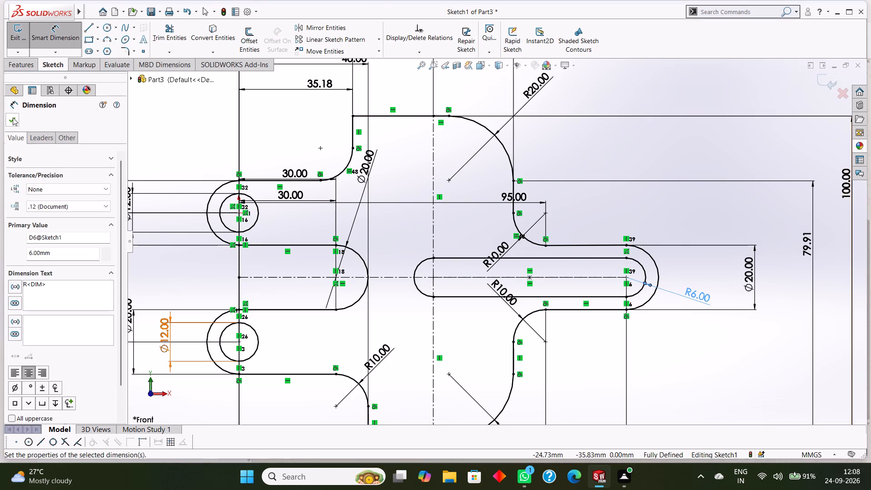
{"action": "left_click", "coordinate": [12, 117]}
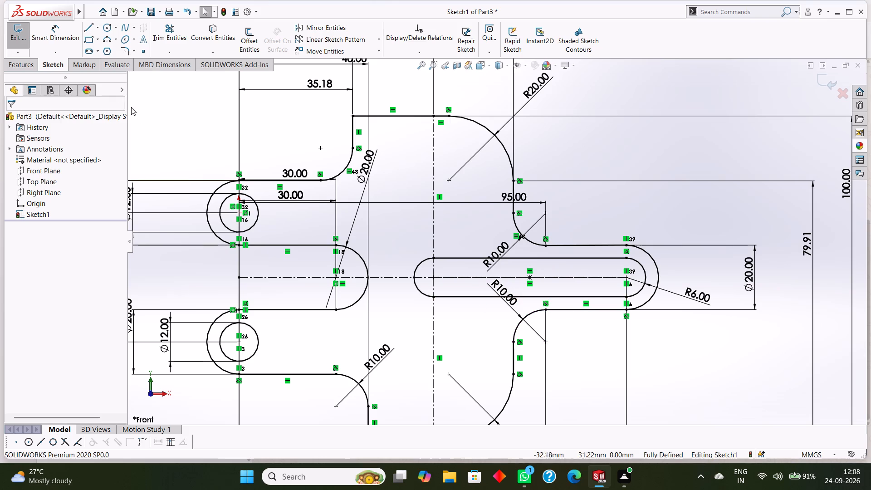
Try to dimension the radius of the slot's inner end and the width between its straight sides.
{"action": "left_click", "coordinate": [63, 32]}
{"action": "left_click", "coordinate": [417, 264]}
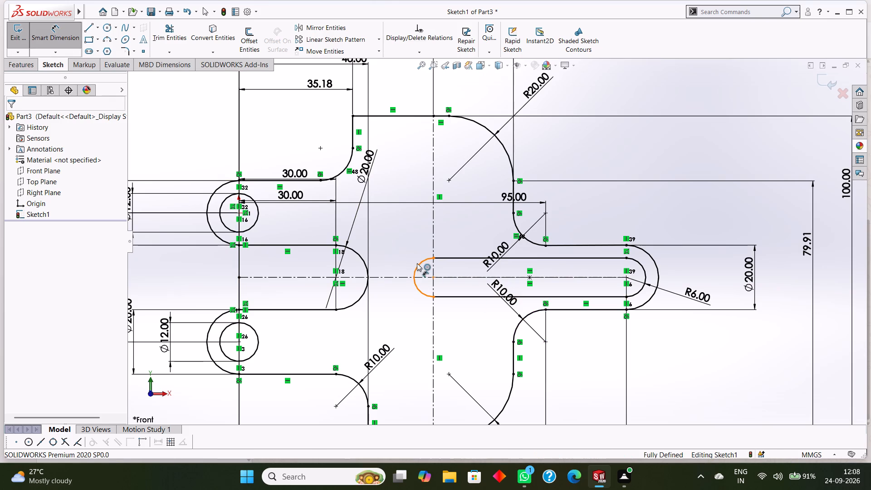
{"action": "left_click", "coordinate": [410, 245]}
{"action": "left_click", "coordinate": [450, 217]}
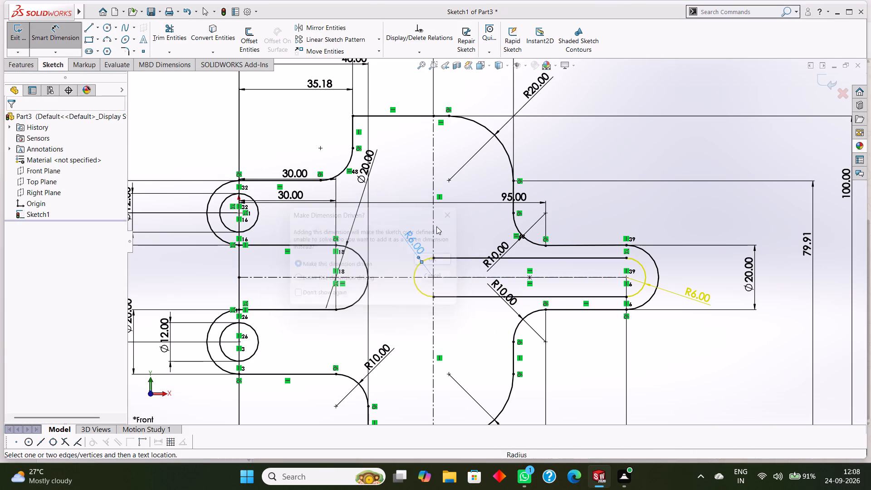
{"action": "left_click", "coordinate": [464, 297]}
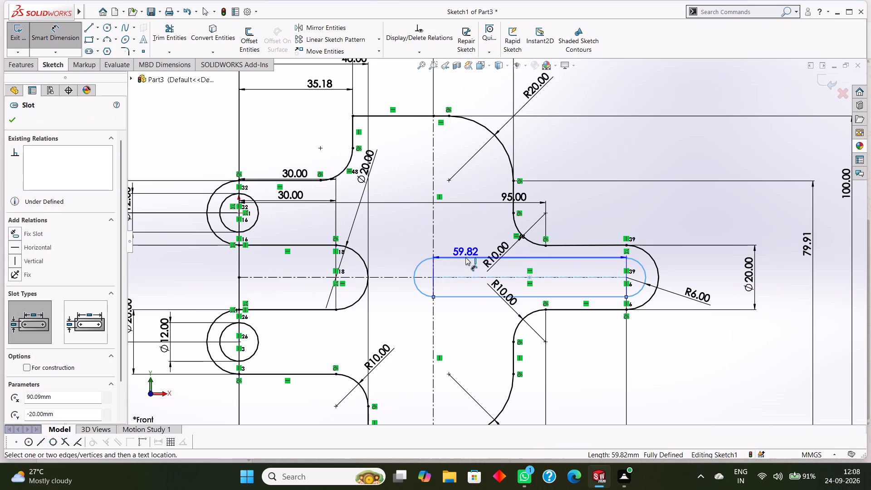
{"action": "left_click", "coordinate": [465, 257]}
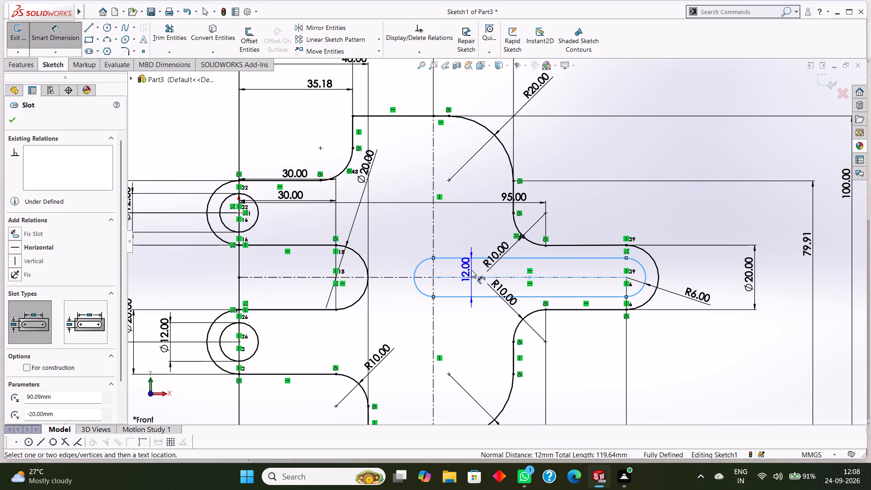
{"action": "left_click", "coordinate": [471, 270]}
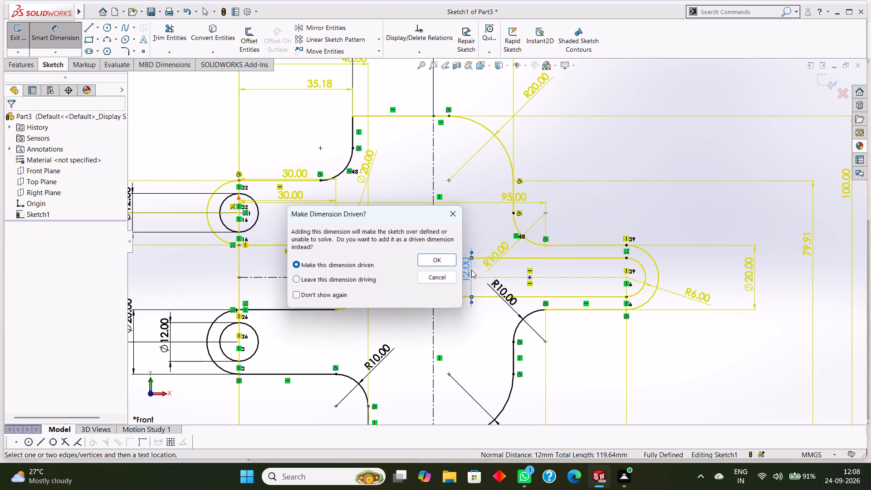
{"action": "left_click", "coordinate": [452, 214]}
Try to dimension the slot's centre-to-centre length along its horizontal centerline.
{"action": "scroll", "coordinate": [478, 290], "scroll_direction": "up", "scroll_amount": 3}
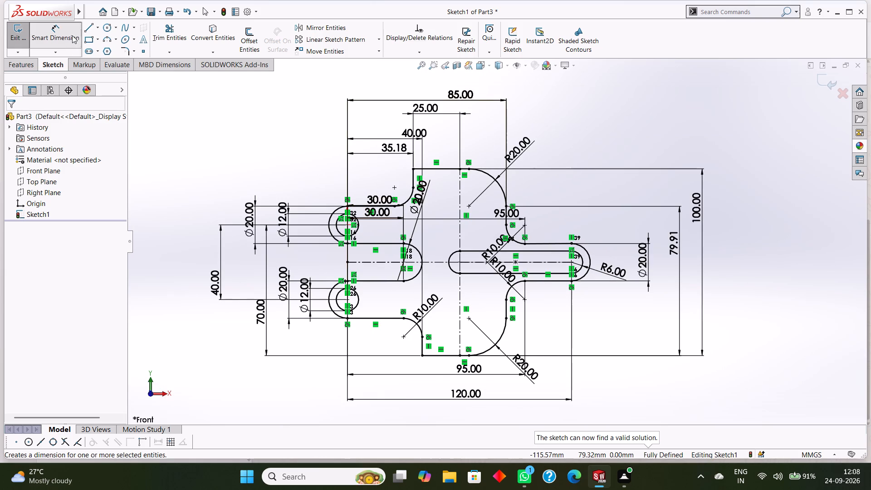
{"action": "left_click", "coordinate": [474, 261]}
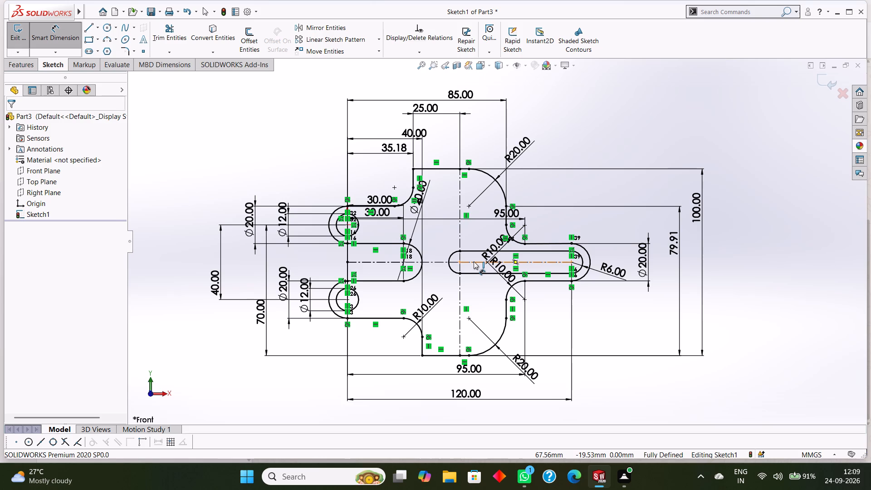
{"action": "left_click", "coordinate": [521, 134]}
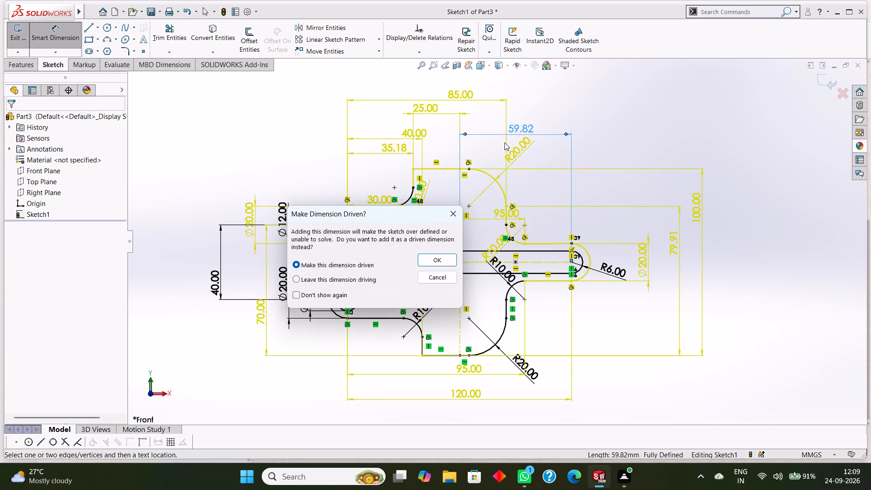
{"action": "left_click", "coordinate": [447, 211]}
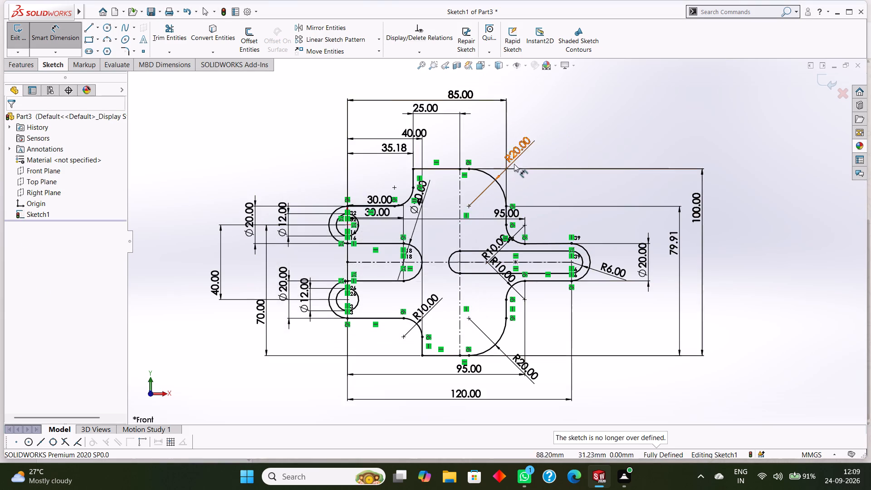
Delete the 85 mm horizontal dimension above the profile.
{"action": "scroll", "coordinate": [515, 156], "scroll_direction": "down", "scroll_amount": 3}
{"action": "scroll", "coordinate": [515, 156], "scroll_direction": "up", "scroll_amount": 3}
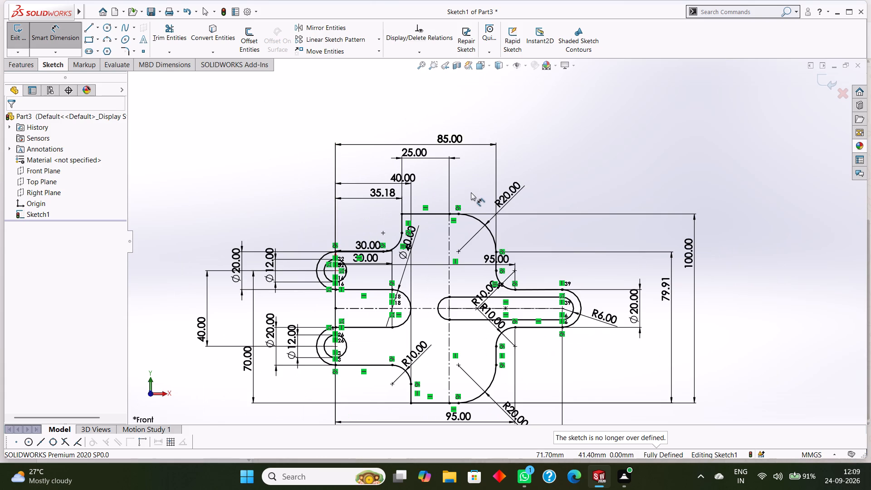
{"action": "scroll", "coordinate": [471, 192], "scroll_direction": "down", "scroll_amount": 1}
{"action": "scroll", "coordinate": [469, 185], "scroll_direction": "up", "scroll_amount": 2}
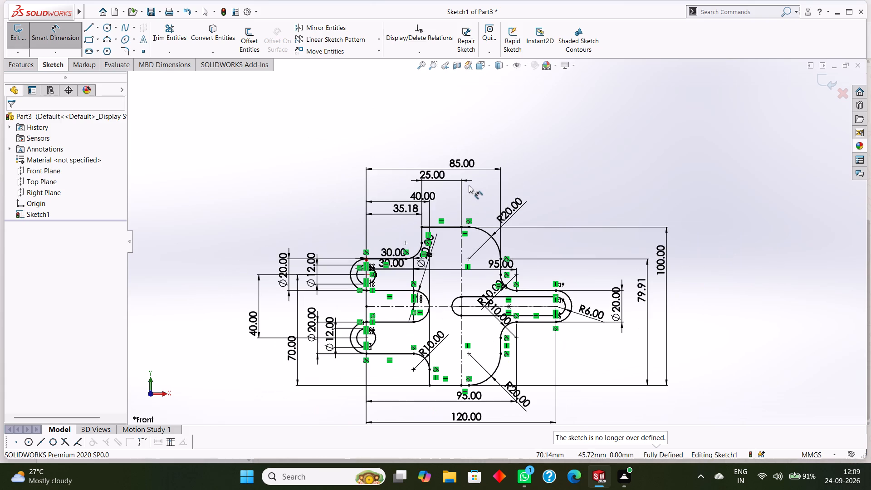
{"action": "right_click", "coordinate": [459, 162]}
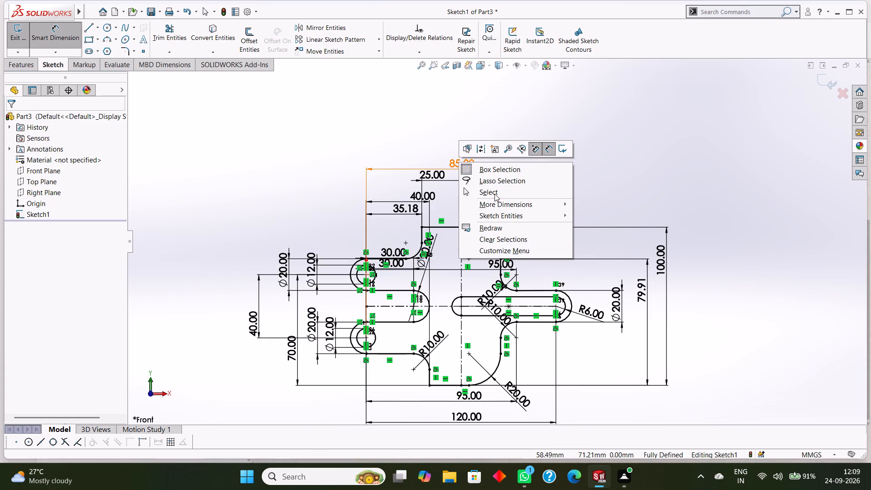
{"action": "left_click", "coordinate": [494, 194]}
{"action": "right_click", "coordinate": [462, 164]}
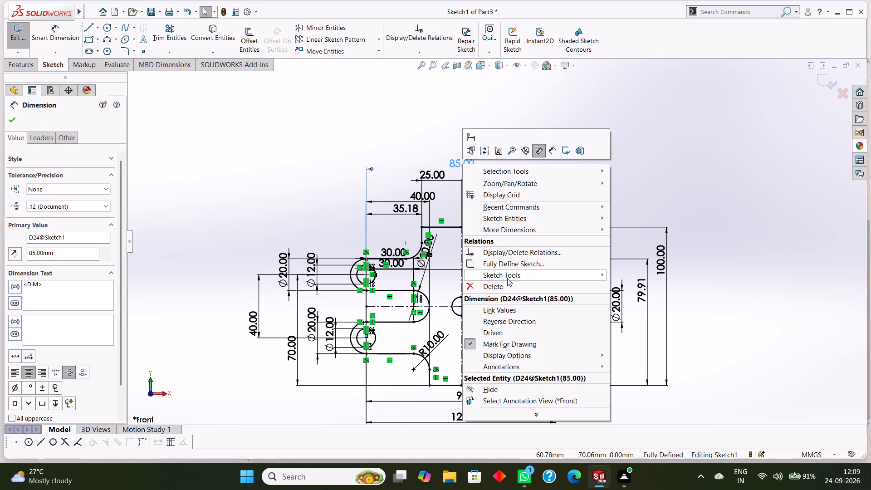
{"action": "left_click", "coordinate": [508, 284]}
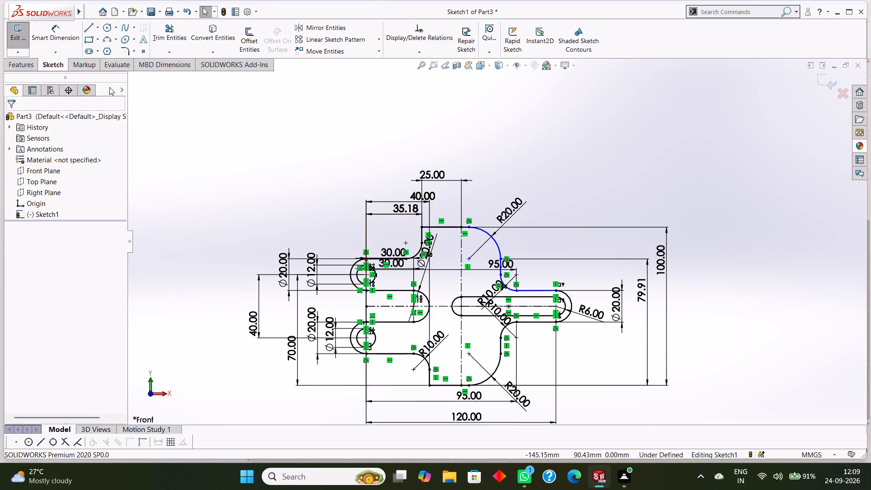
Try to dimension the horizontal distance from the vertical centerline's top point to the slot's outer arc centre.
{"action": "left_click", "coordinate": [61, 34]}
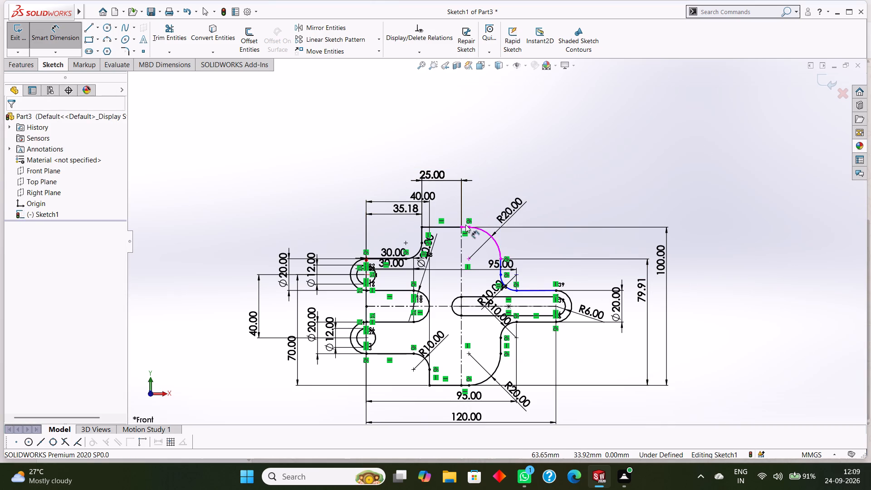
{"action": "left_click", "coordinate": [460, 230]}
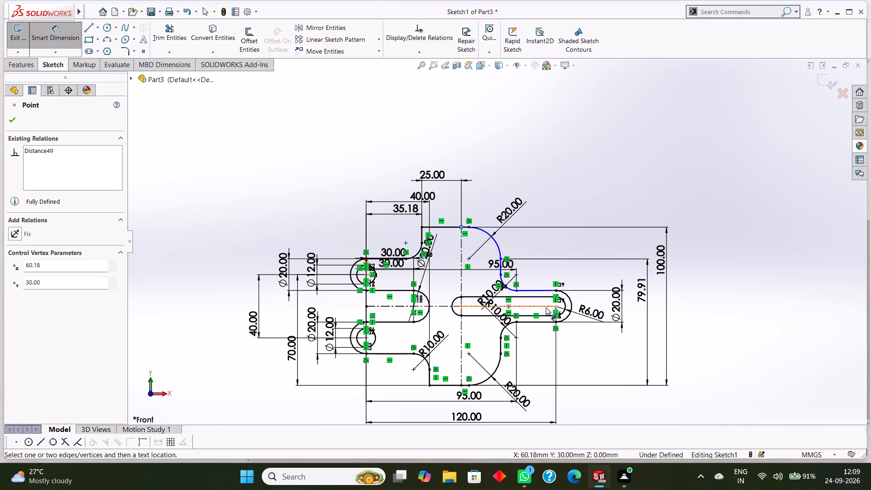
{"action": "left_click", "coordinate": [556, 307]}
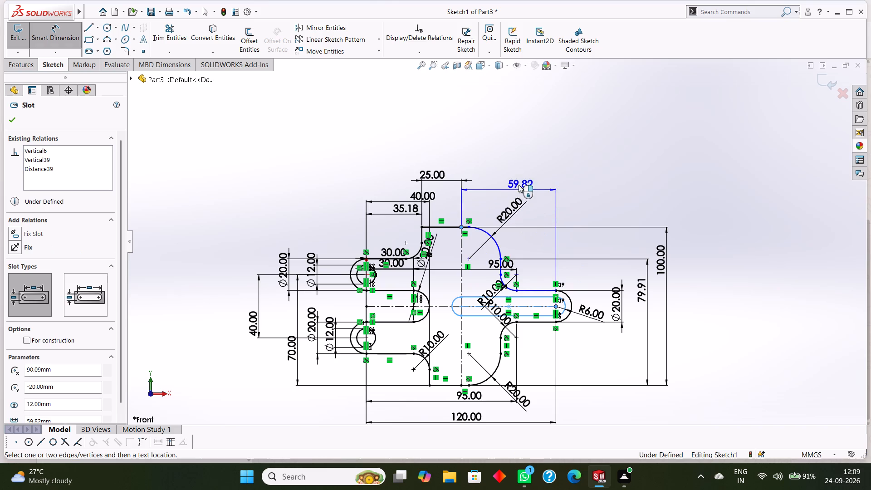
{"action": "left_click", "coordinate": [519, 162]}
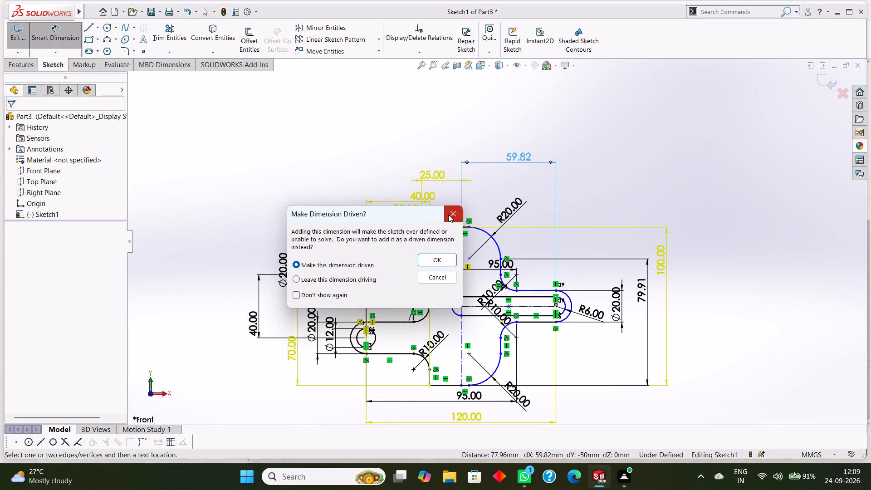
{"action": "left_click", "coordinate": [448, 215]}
Delete the 100 mm overall height dimension of the profile.
{"action": "right_click", "coordinate": [659, 260]}
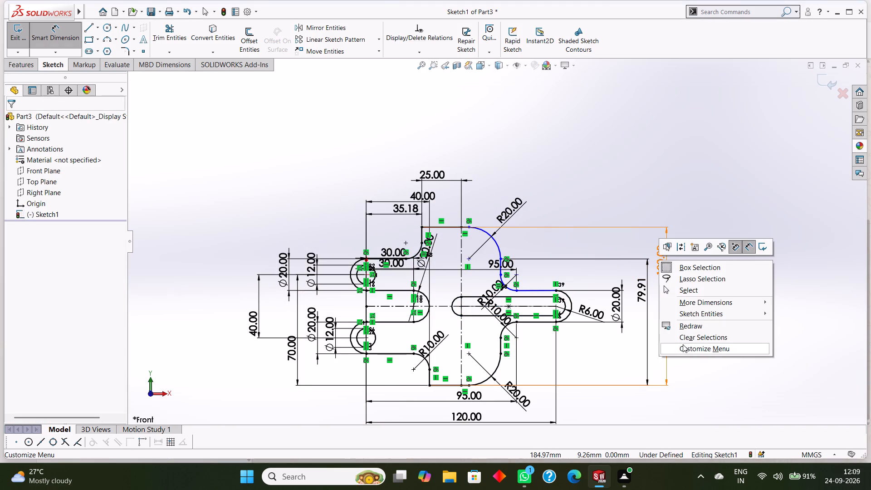
{"action": "left_click", "coordinate": [698, 290]}
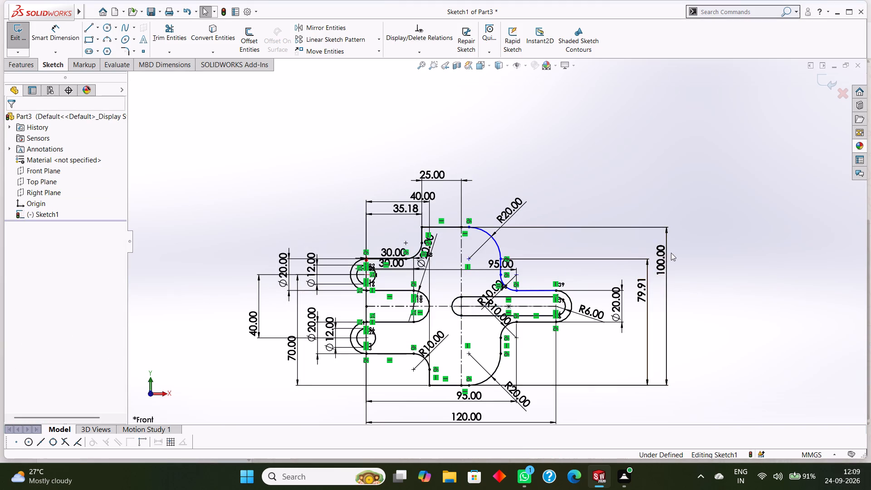
{"action": "right_click", "coordinate": [660, 252]}
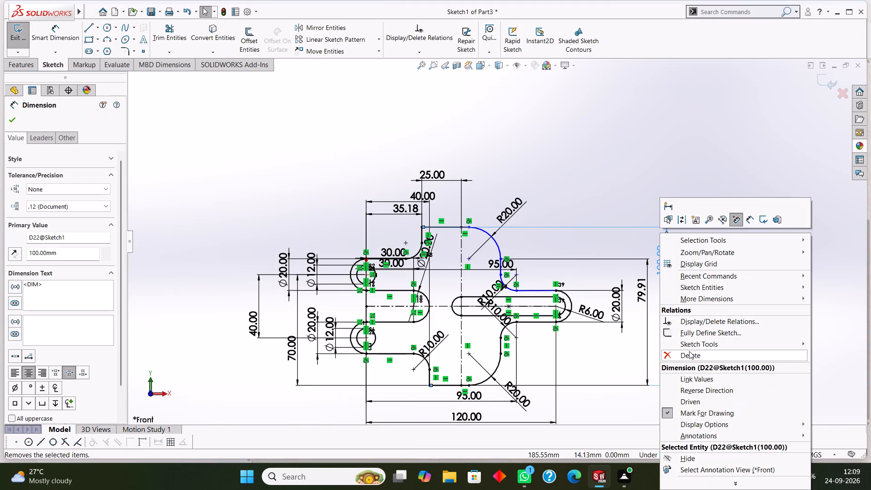
{"action": "left_click", "coordinate": [690, 356]}
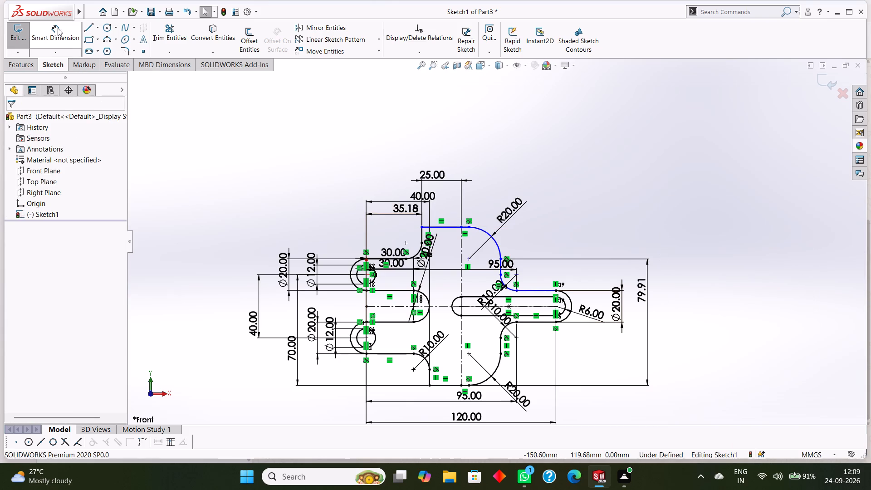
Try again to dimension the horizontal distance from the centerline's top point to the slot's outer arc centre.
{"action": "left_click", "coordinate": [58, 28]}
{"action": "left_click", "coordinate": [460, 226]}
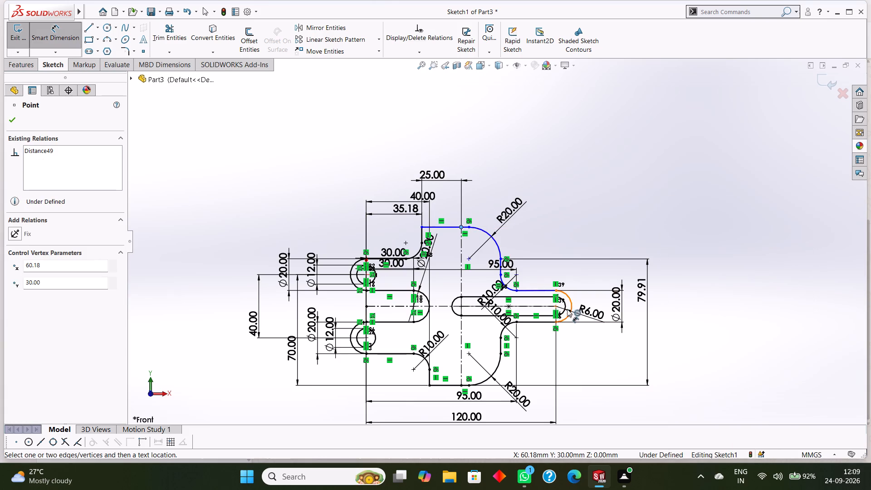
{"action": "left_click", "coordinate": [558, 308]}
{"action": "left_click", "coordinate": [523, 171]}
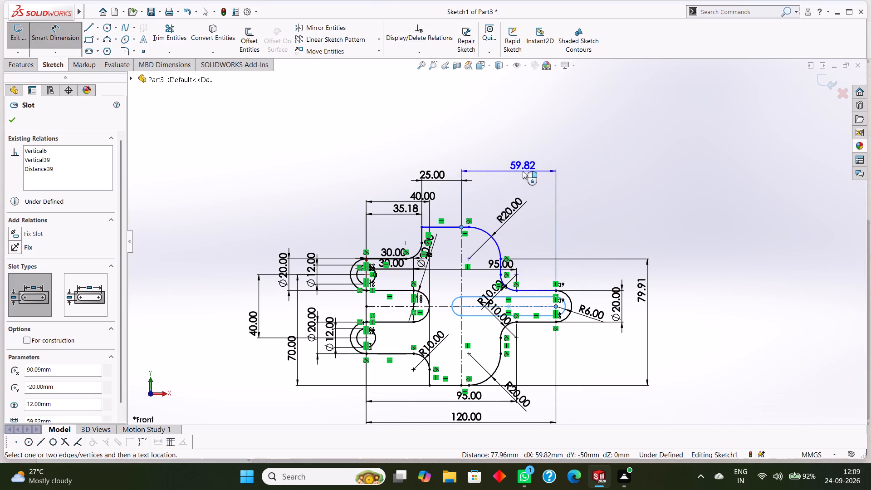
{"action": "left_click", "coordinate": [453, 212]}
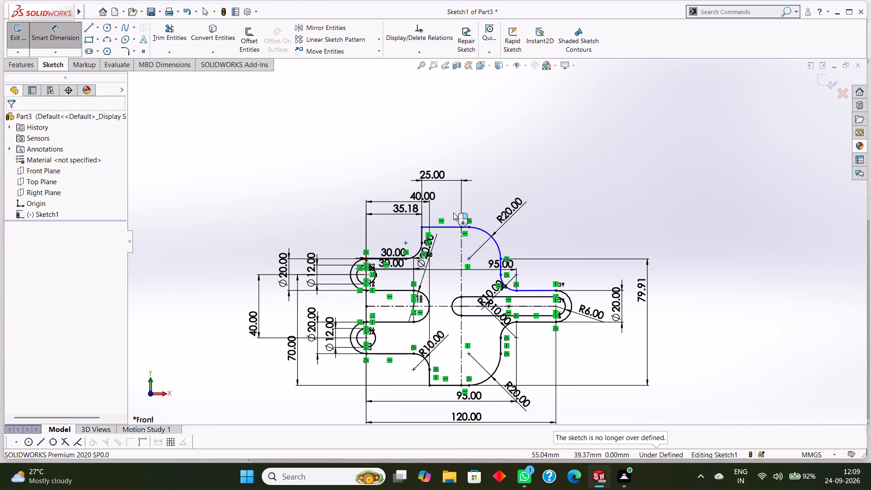
Delete the 25 mm horizontal dimension above the profile's top edge.
{"action": "right_click", "coordinate": [433, 175]}
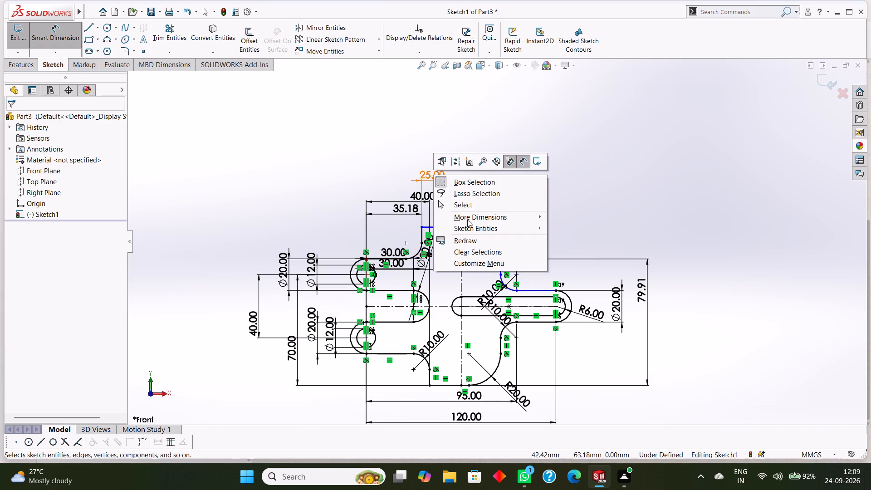
{"action": "left_click", "coordinate": [470, 206]}
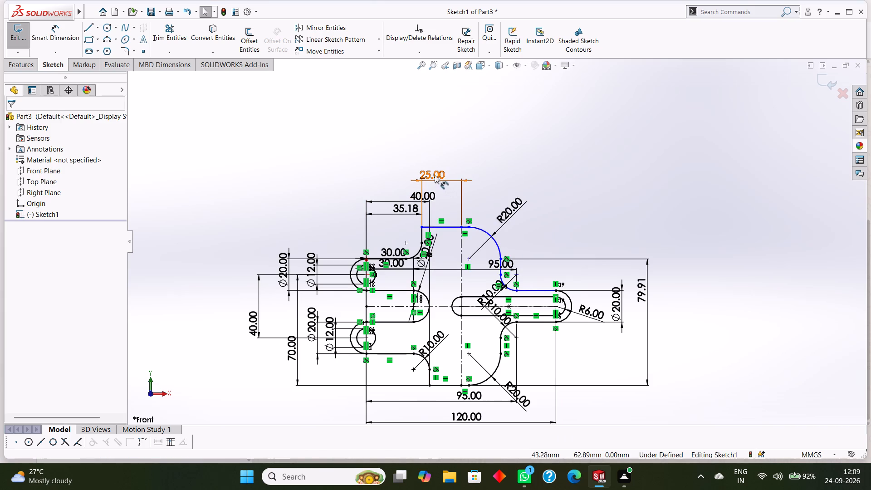
{"action": "right_click", "coordinate": [435, 175]}
{"action": "left_click", "coordinate": [476, 300]}
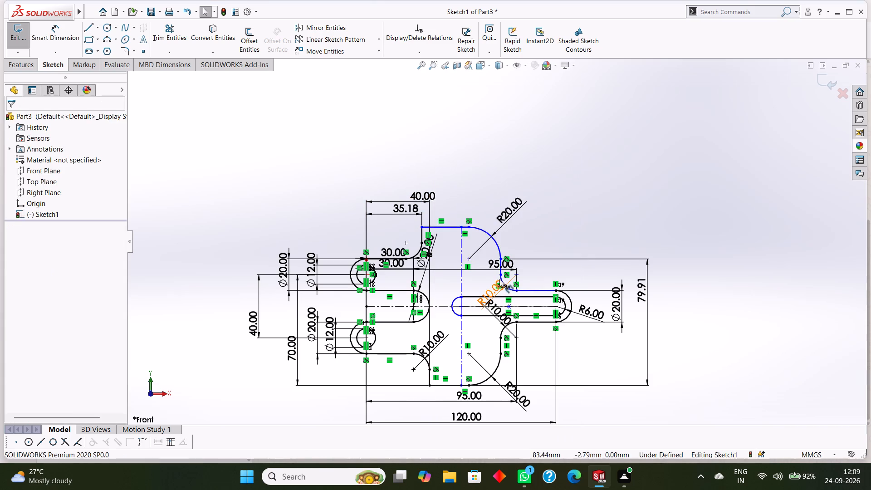
Dimension the horizontal distance from the vertical centerline's top point to the slot's outer arc centre as 55 mm.
{"action": "left_click", "coordinate": [64, 32]}
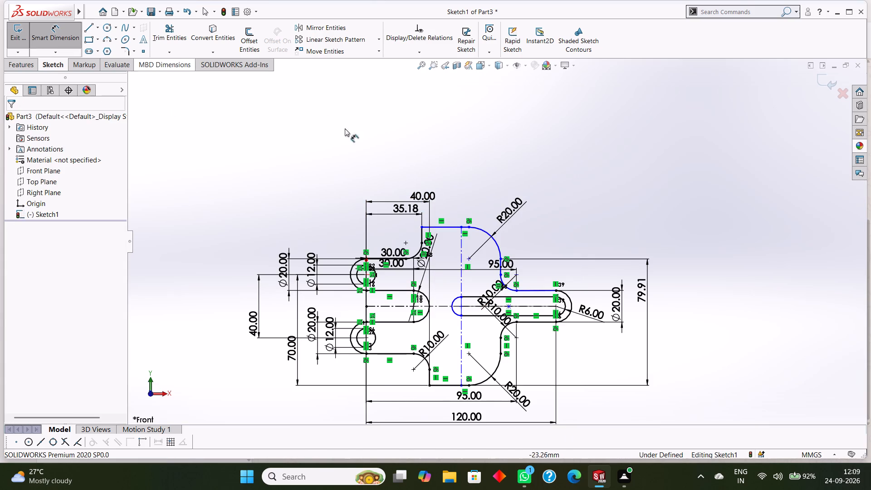
{"action": "left_click", "coordinate": [460, 228]}
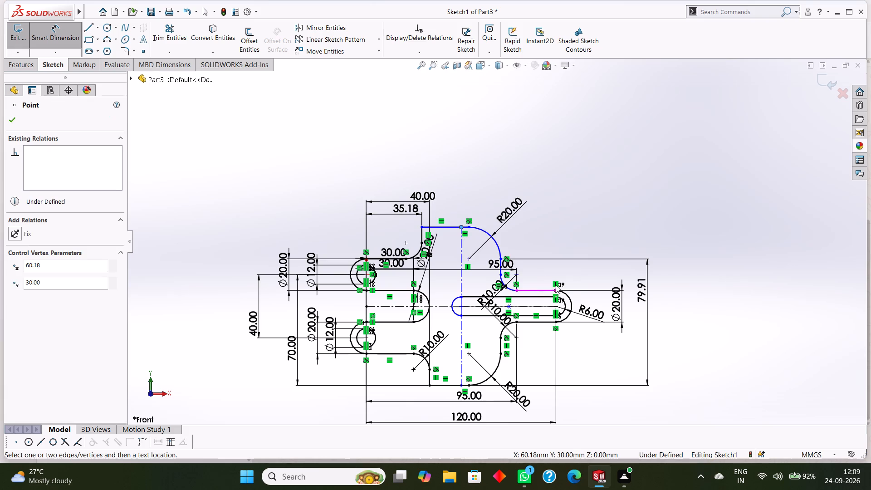
{"action": "left_click", "coordinate": [556, 305]}
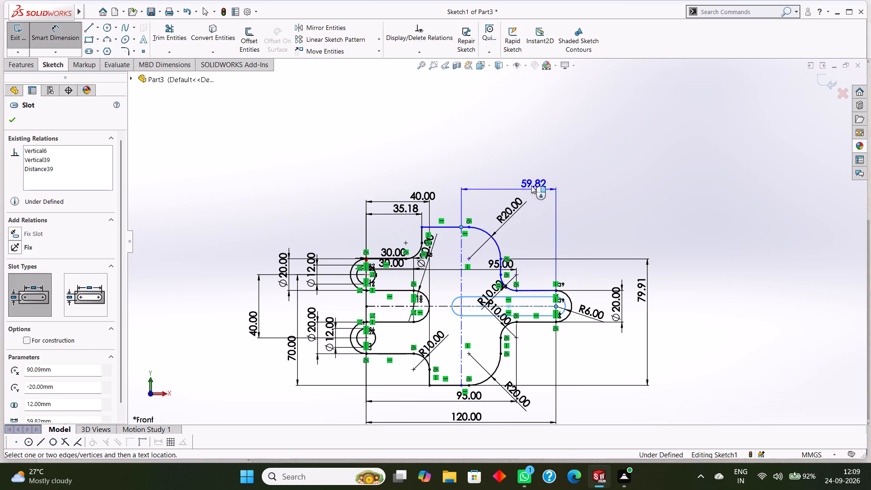
{"action": "left_click", "coordinate": [525, 172]}
{"action": "type", "text": "55"}
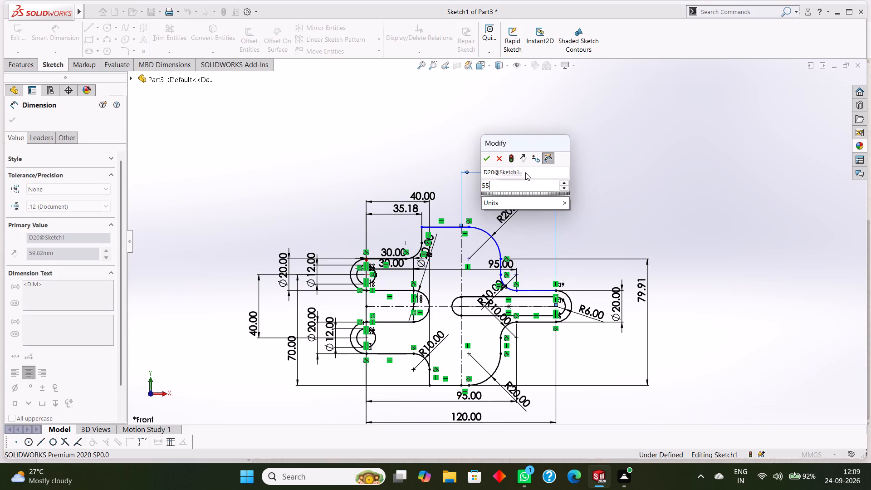
{"action": "key", "text": "Return"}
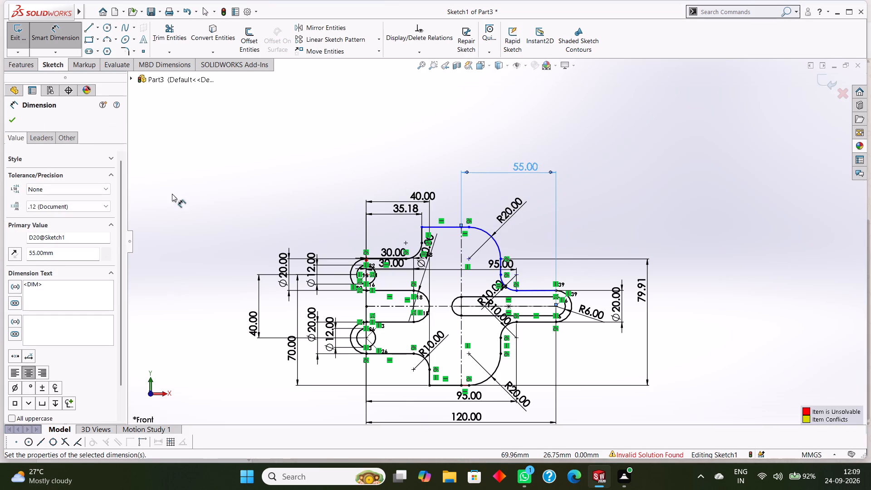
{"action": "left_click", "coordinate": [14, 122]}
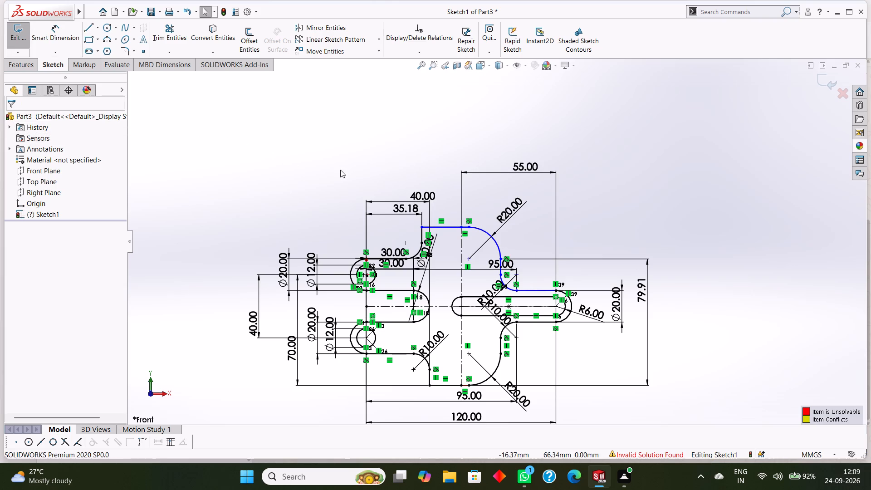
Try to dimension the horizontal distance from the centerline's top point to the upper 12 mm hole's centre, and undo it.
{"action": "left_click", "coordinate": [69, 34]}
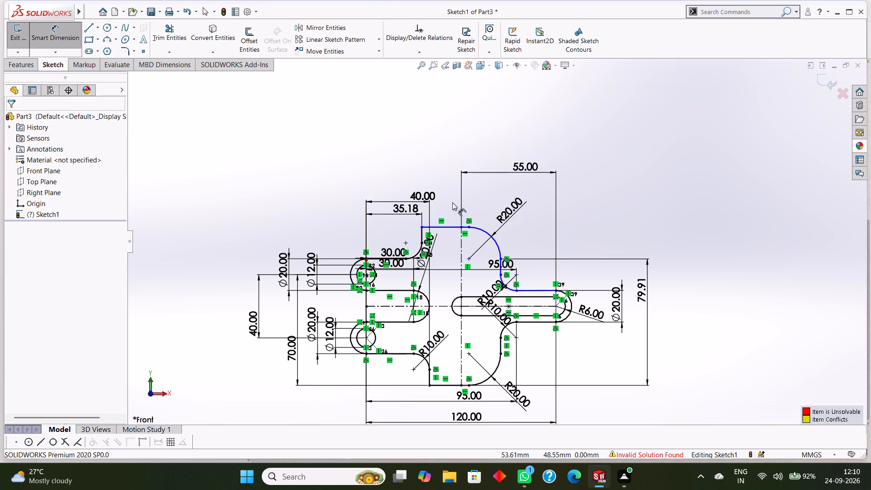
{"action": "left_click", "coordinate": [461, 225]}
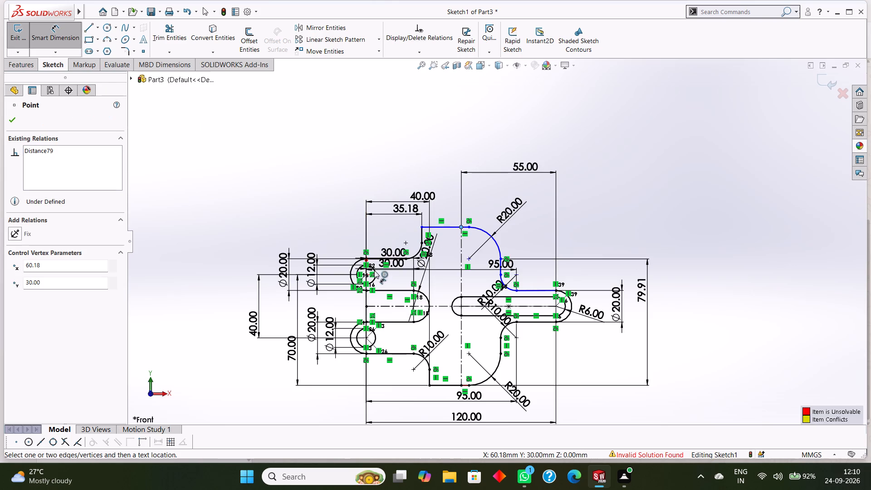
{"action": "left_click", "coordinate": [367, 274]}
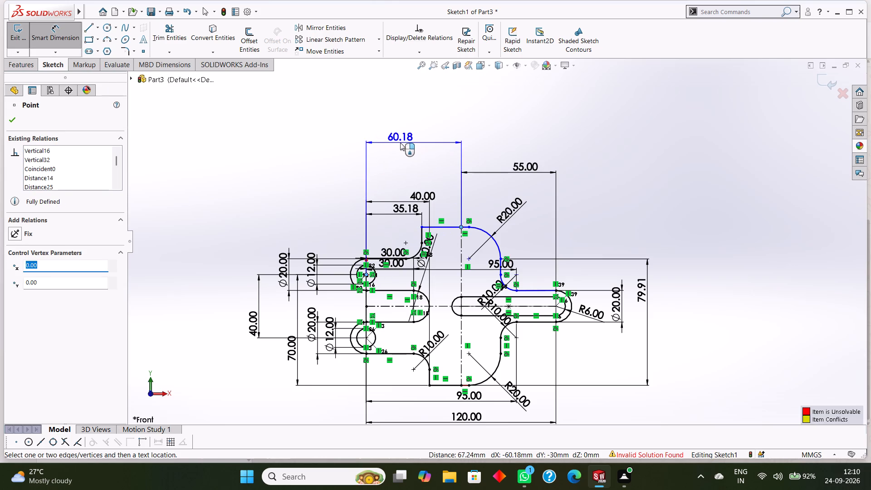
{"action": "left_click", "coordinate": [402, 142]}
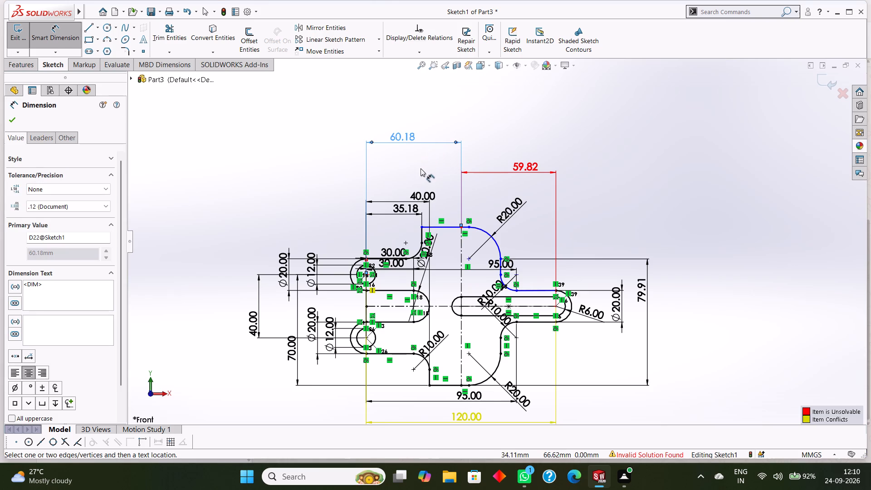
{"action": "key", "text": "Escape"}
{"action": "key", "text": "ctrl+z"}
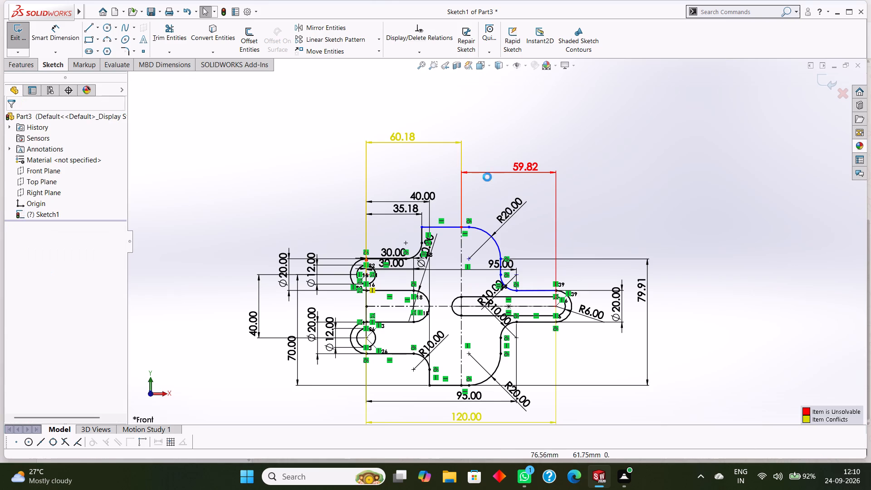
Delete the sketch relation at the vertical centerline's lower end, beneath the profile's bottom edge.
{"action": "scroll", "coordinate": [436, 256], "scroll_direction": "down", "scroll_amount": 2}
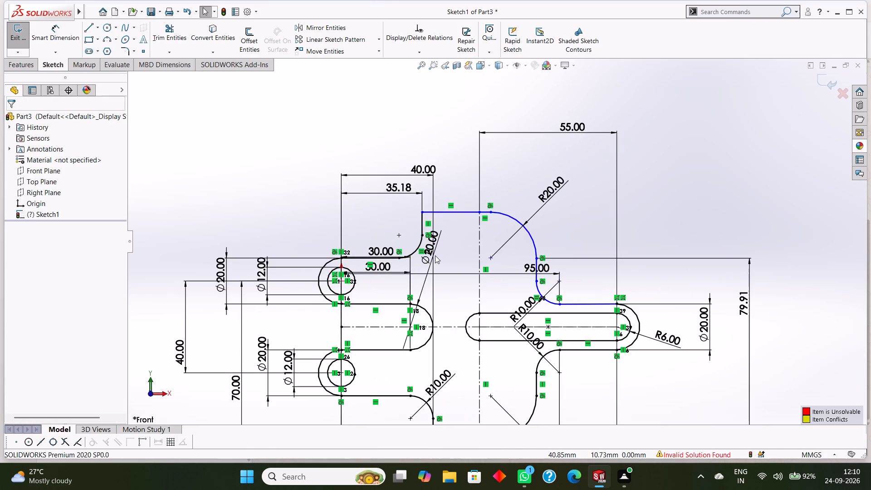
{"action": "scroll", "coordinate": [434, 299], "scroll_direction": "up", "scroll_amount": 2}
{"action": "scroll", "coordinate": [456, 333], "scroll_direction": "up", "scroll_amount": 1}
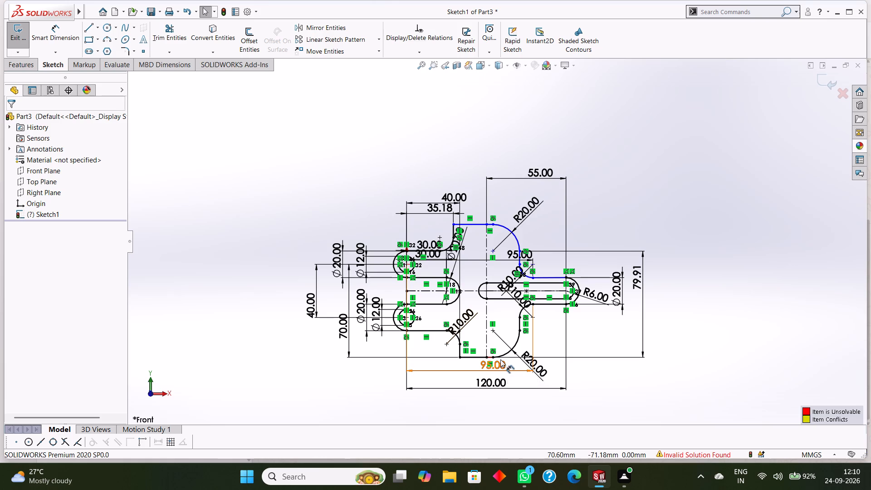
{"action": "right_click", "coordinate": [492, 363]}
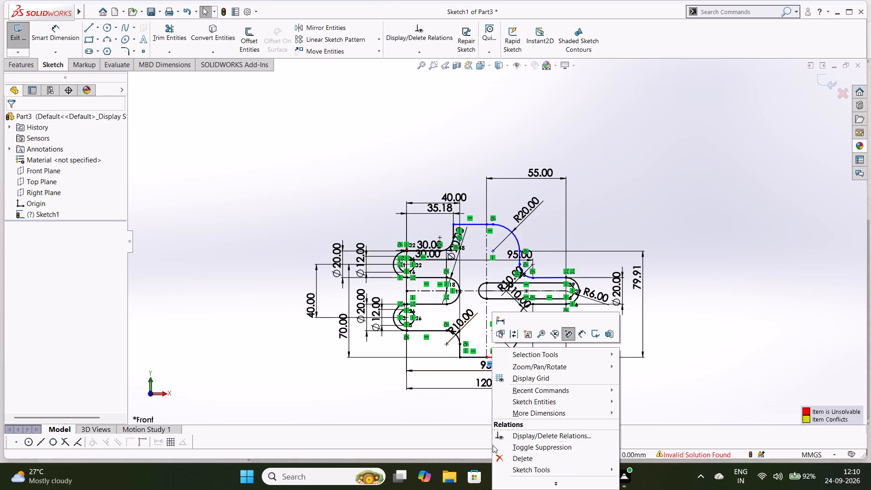
{"action": "left_click", "coordinate": [522, 456]}
Delete the 95 mm and 120 mm horizontal dimensions below the profile.
{"action": "right_click", "coordinate": [494, 365]}
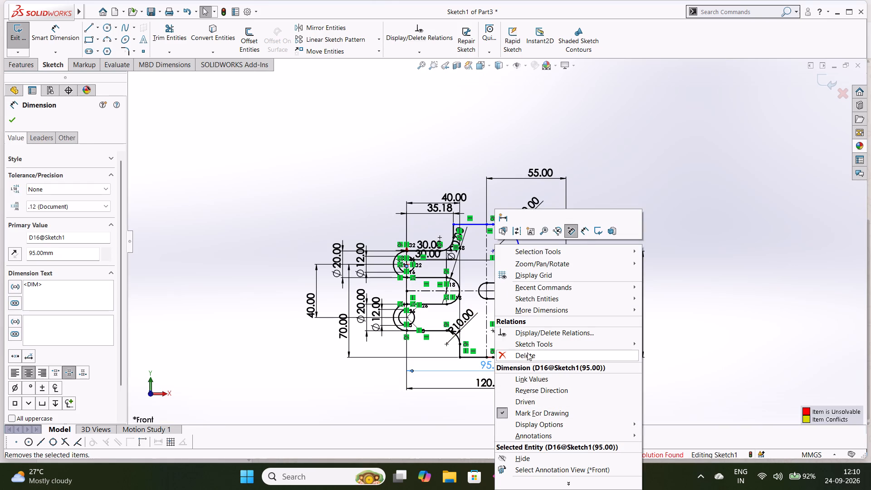
{"action": "left_click", "coordinate": [536, 357]}
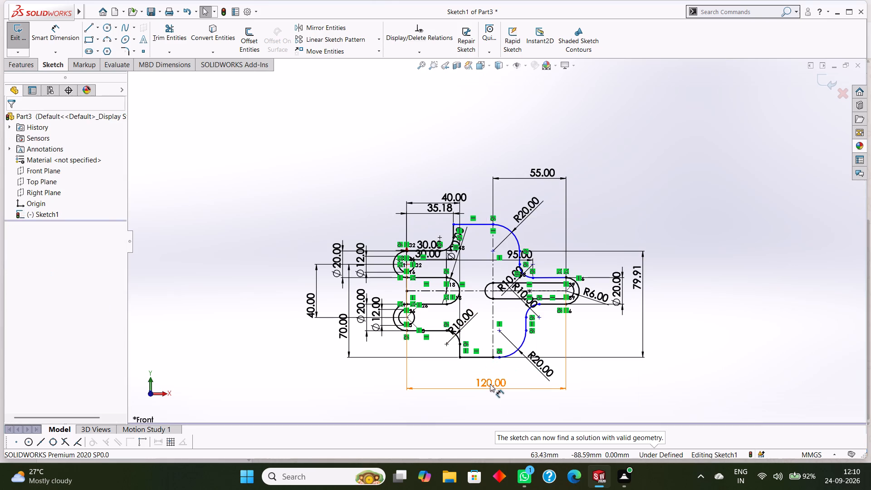
{"action": "right_click", "coordinate": [490, 380]}
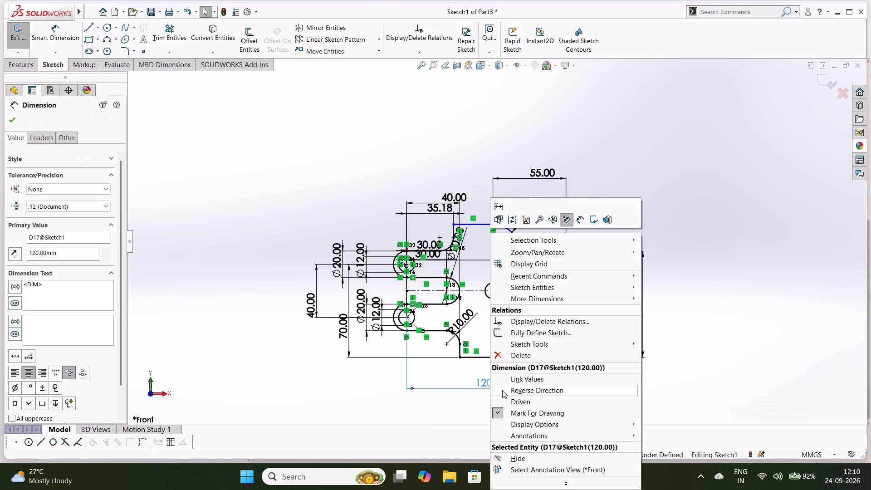
{"action": "left_click", "coordinate": [528, 355]}
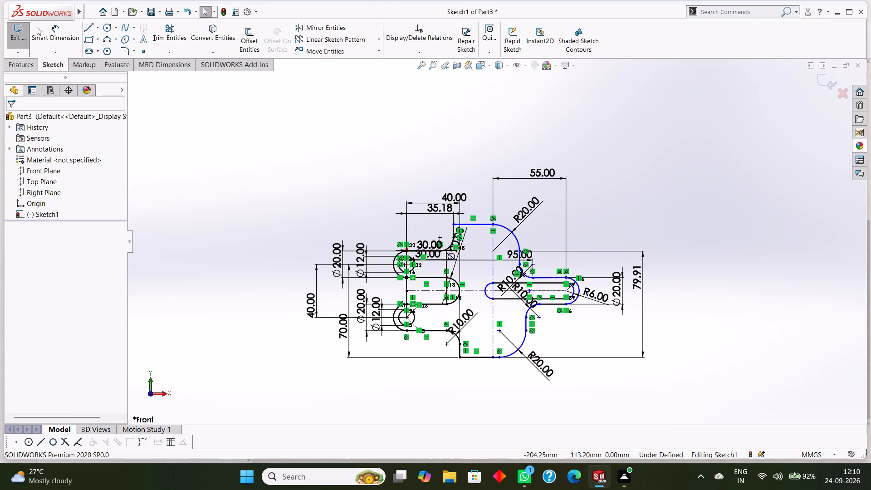
Dimension the horizontal distance from the upper 12 mm hole's centre to the vertical centerline's top point, keeping the proposed value.
{"action": "left_click", "coordinate": [50, 27]}
{"action": "scroll", "coordinate": [402, 271], "scroll_direction": "down", "scroll_amount": 2}
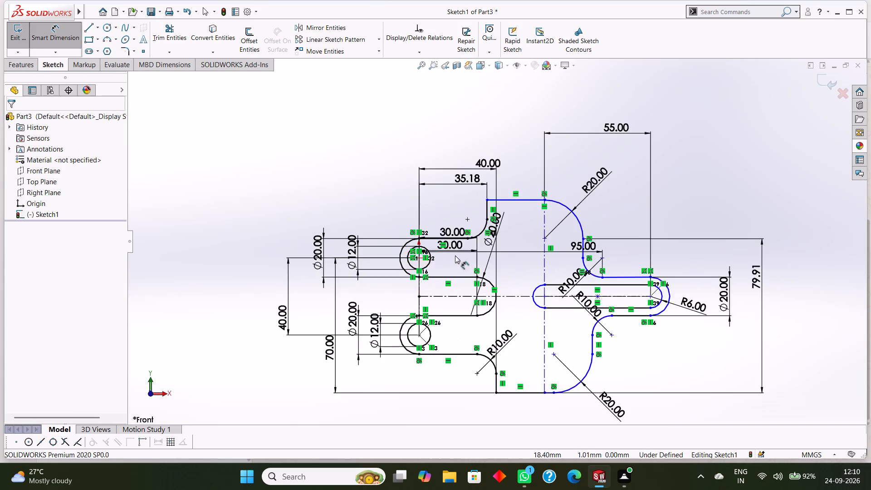
{"action": "left_click", "coordinate": [420, 257]}
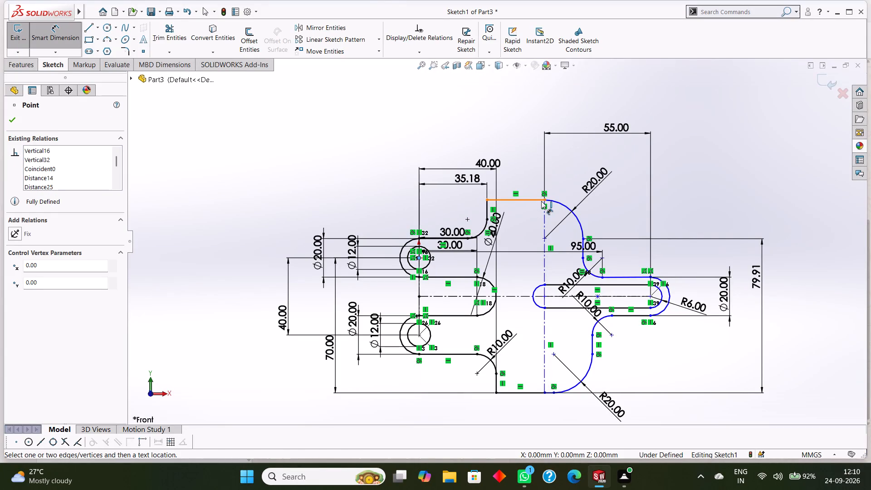
{"action": "left_click", "coordinate": [546, 199]}
{"action": "left_click", "coordinate": [495, 115]}
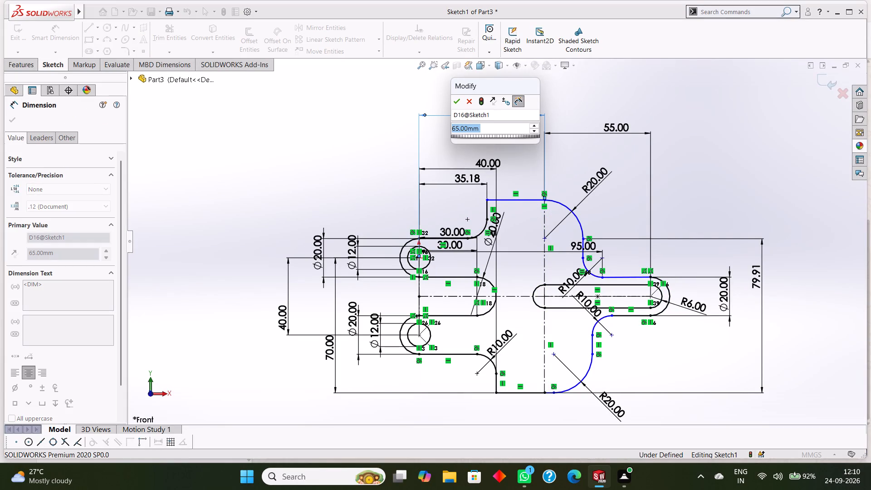
{"action": "left_click", "coordinate": [454, 103]}
{"action": "scroll", "coordinate": [527, 271], "scroll_direction": "up", "scroll_amount": 2}
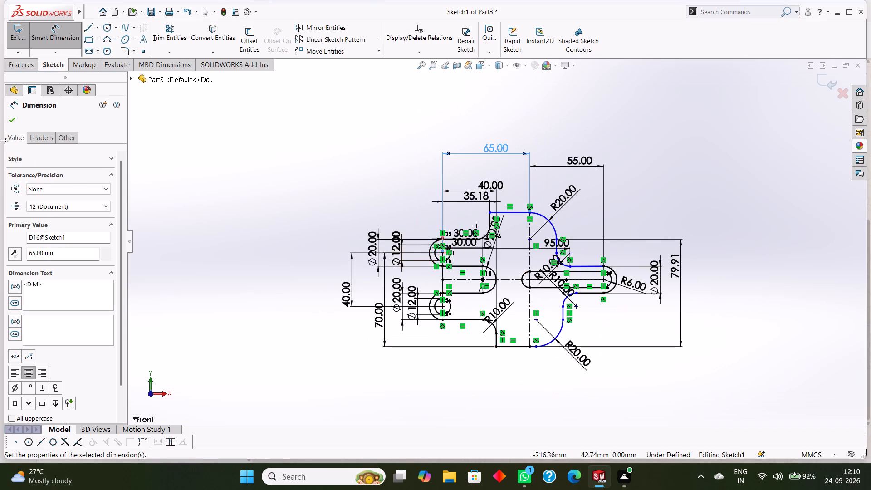
{"action": "left_click", "coordinate": [10, 124]}
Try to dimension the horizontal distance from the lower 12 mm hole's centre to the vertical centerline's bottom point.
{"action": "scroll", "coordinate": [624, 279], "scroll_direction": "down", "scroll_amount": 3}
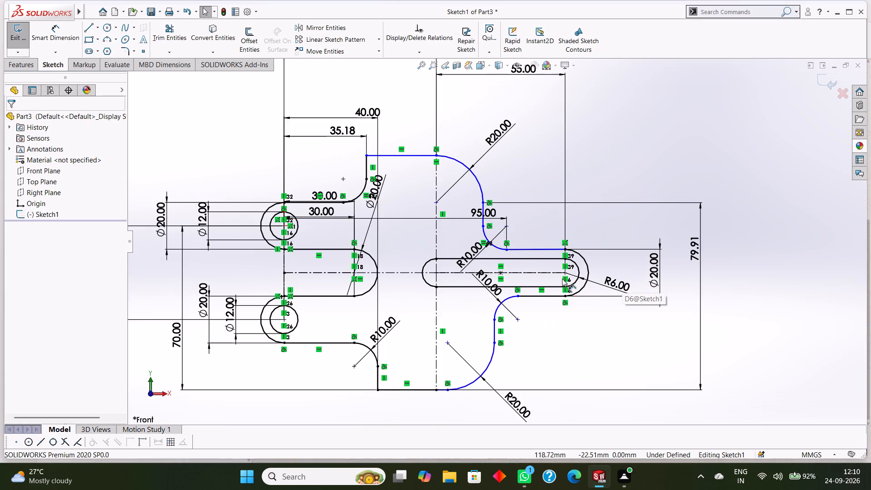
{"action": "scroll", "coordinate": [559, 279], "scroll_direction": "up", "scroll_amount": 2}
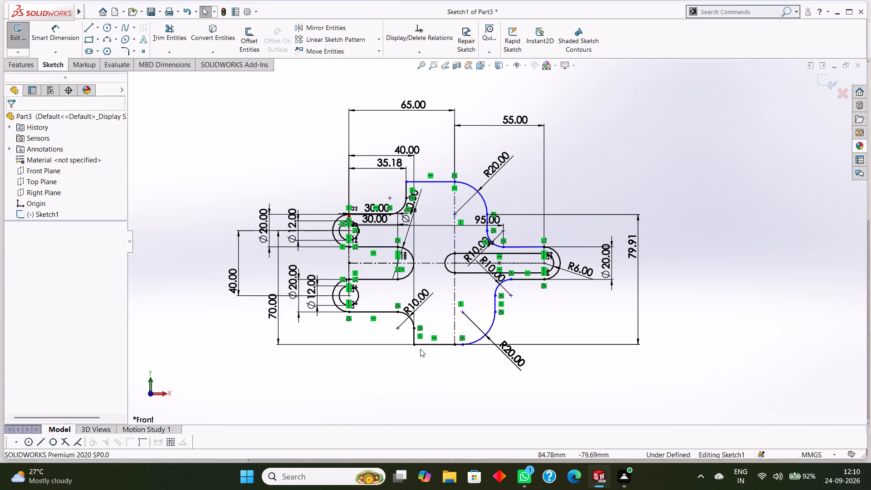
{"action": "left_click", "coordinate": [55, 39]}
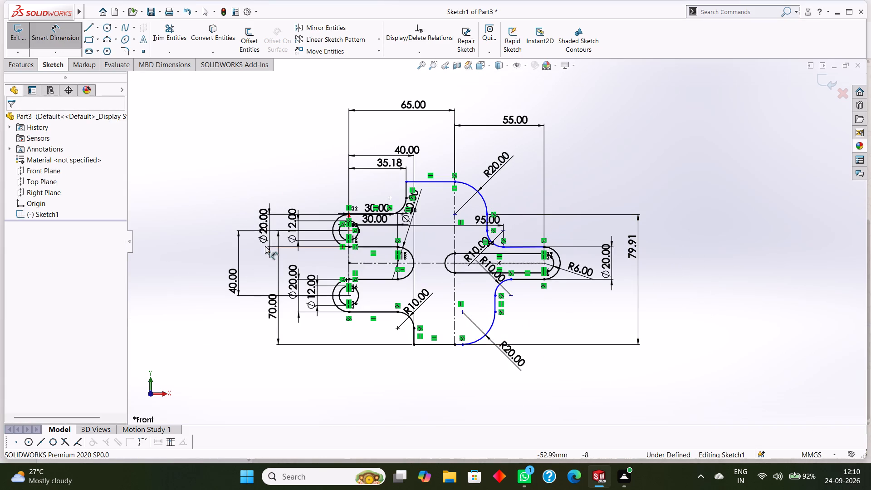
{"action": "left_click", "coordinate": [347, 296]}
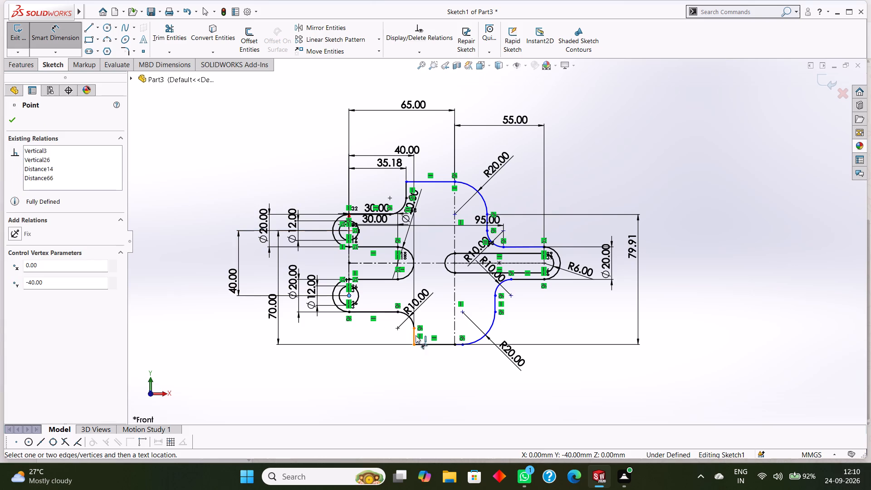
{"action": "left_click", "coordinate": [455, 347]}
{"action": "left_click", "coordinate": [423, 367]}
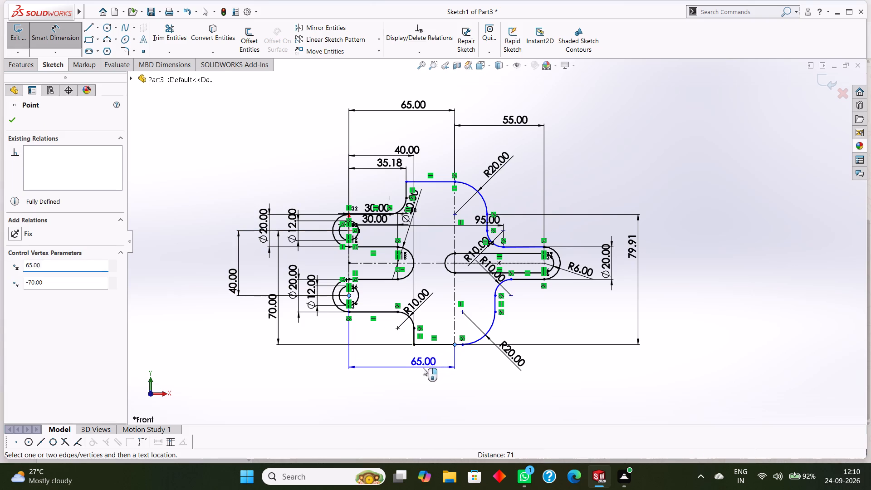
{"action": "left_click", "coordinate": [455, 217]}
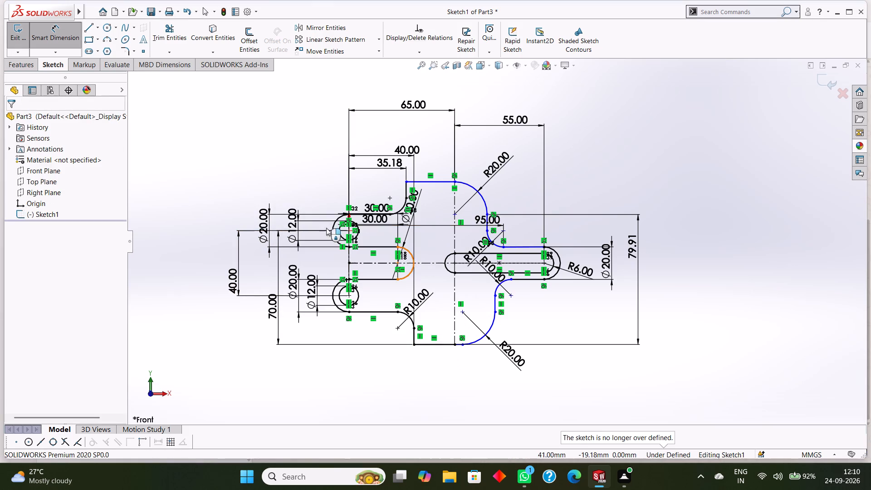
Dimension the overall vertical distance between the vertical centerline's top and bottom points, keeping the proposed value.
{"action": "scroll", "coordinate": [465, 217], "scroll_direction": "down", "scroll_amount": 1}
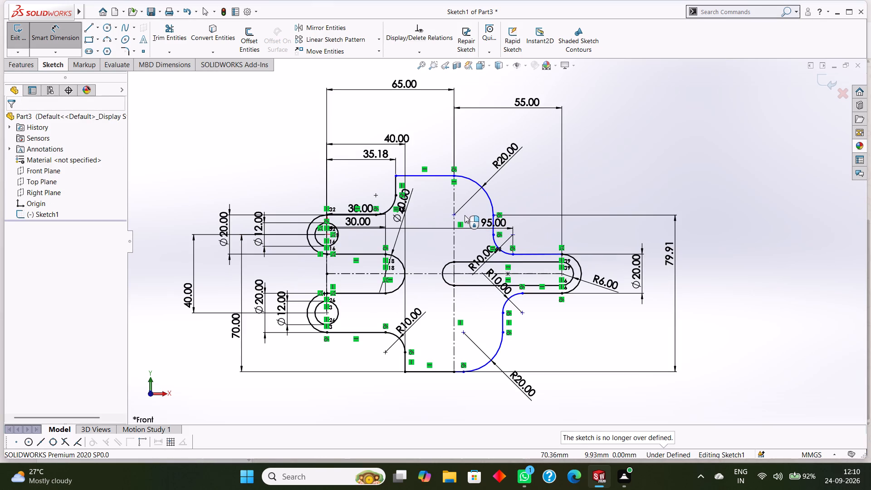
{"action": "scroll", "coordinate": [465, 215], "scroll_direction": "up", "scroll_amount": 1}
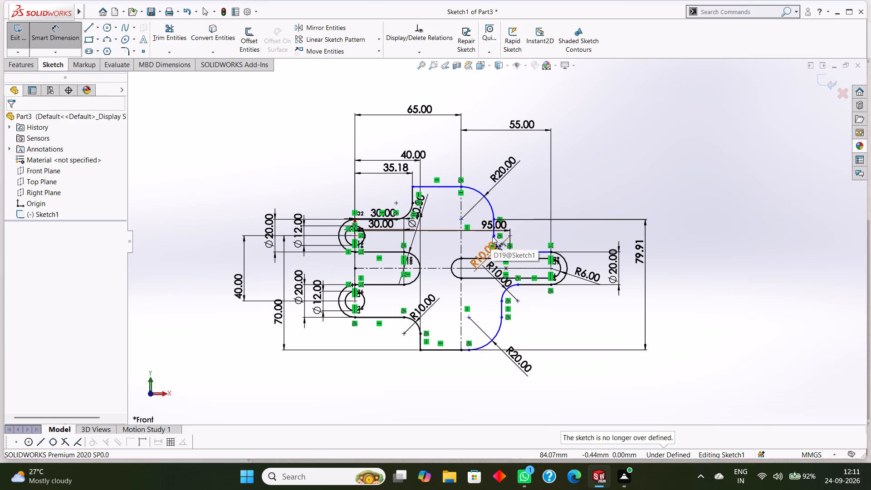
{"action": "left_click", "coordinate": [463, 186]}
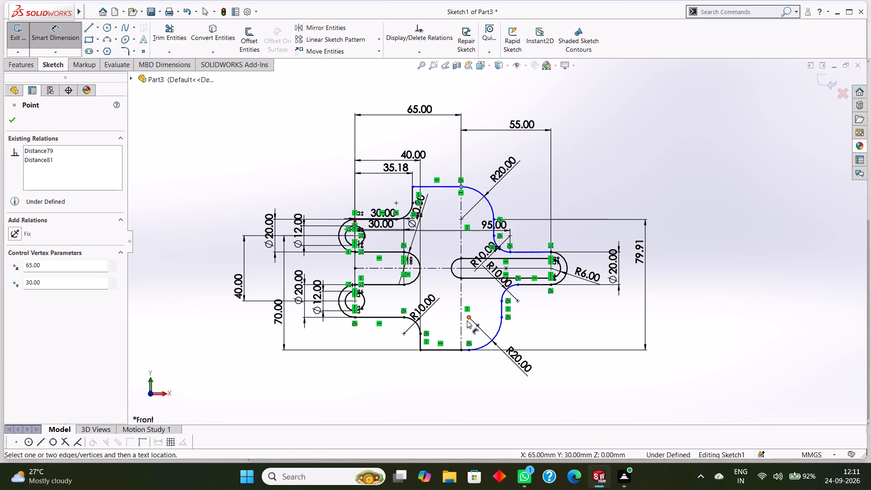
{"action": "left_click", "coordinate": [460, 350]}
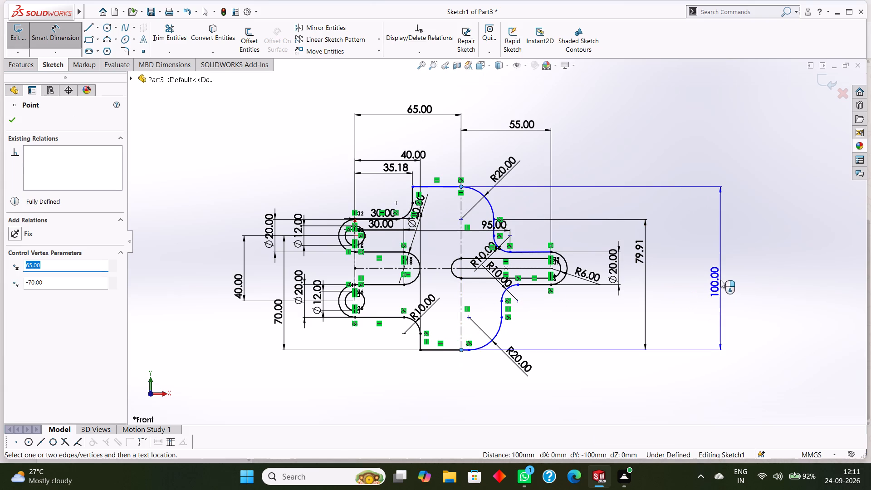
{"action": "left_click", "coordinate": [720, 278]}
{"action": "left_click", "coordinate": [684, 264]}
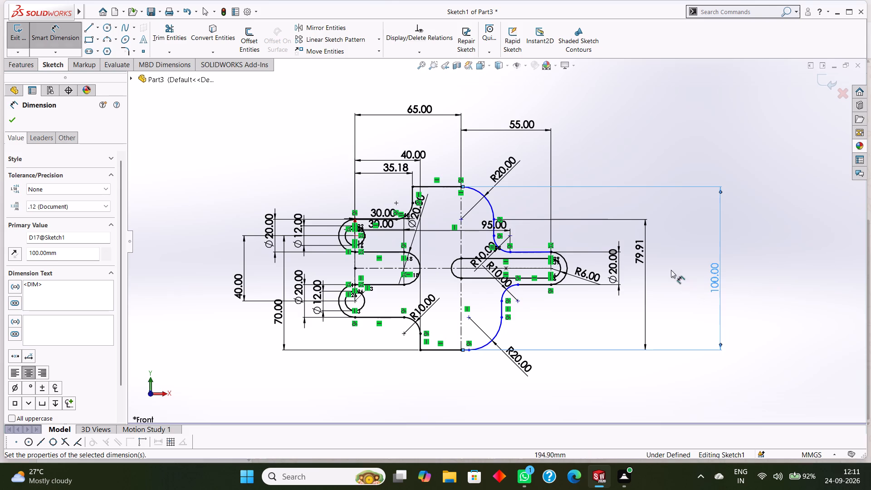
Delete the 79.91 mm vertical dimension beside the profile.
{"action": "right_click", "coordinate": [642, 250]}
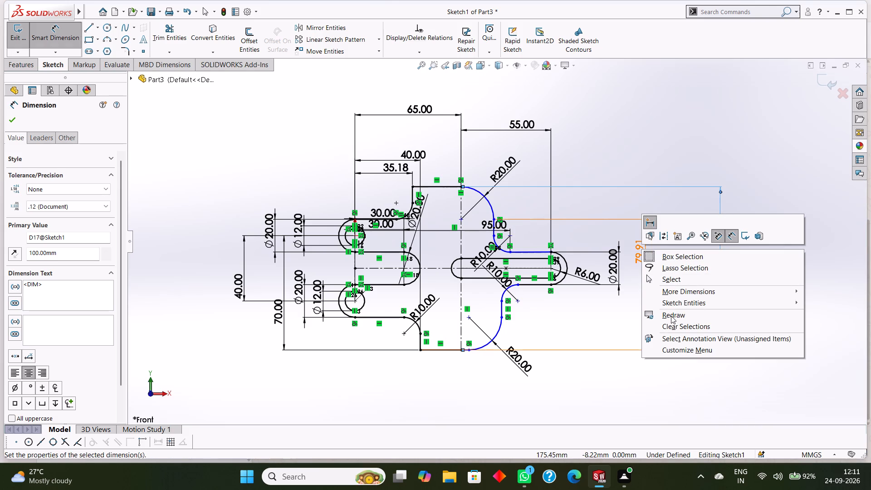
{"action": "left_click", "coordinate": [675, 278]}
{"action": "right_click", "coordinate": [637, 252]}
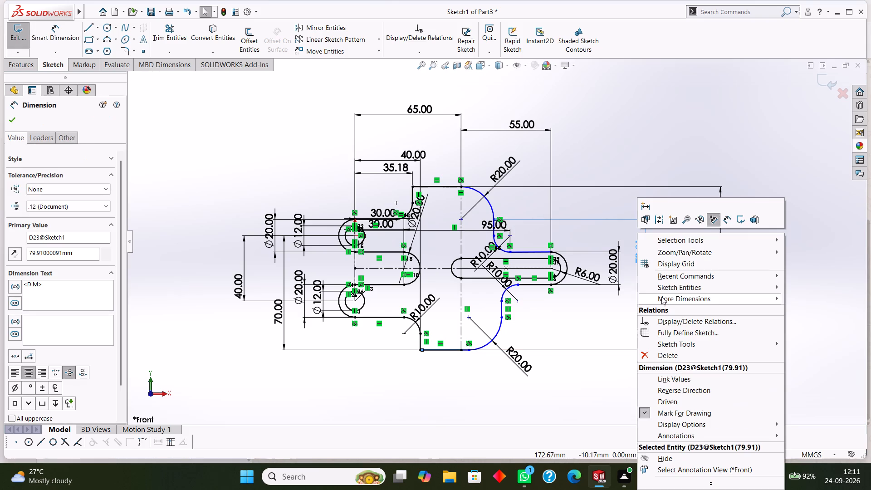
{"action": "left_click", "coordinate": [670, 356]}
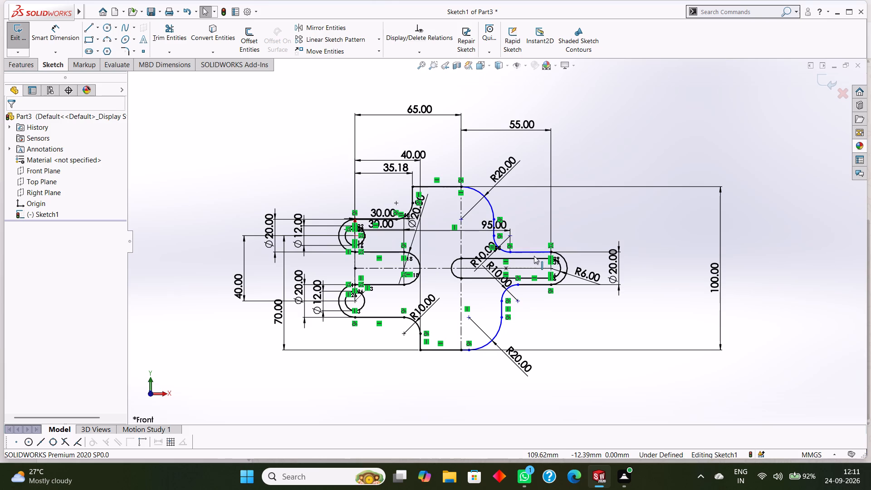
Examine the remaining under-defined edges and arcs of the profile, including the ends of both R20 arcs.
{"action": "scroll", "coordinate": [487, 225], "scroll_direction": "down", "scroll_amount": 4}
{"action": "scroll", "coordinate": [523, 250], "scroll_direction": "down", "scroll_amount": 2}
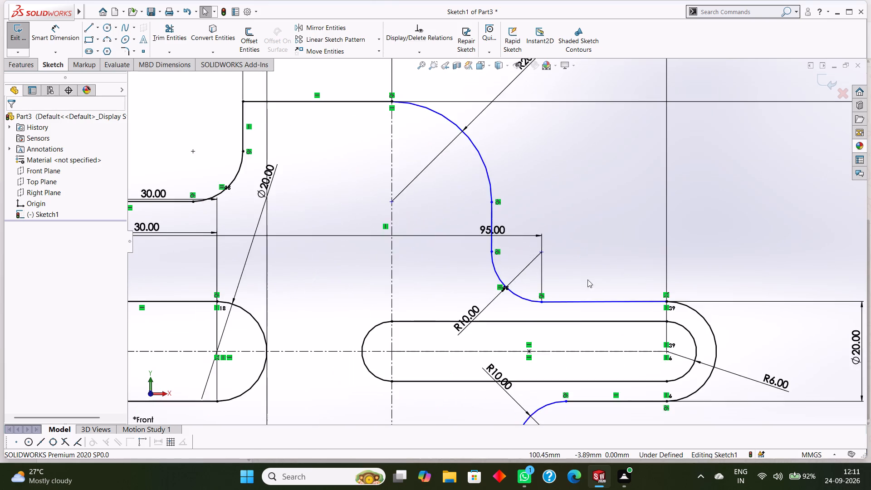
{"action": "scroll", "coordinate": [597, 285], "scroll_direction": "up", "scroll_amount": 4}
{"action": "scroll", "coordinate": [635, 294], "scroll_direction": "up", "scroll_amount": 2}
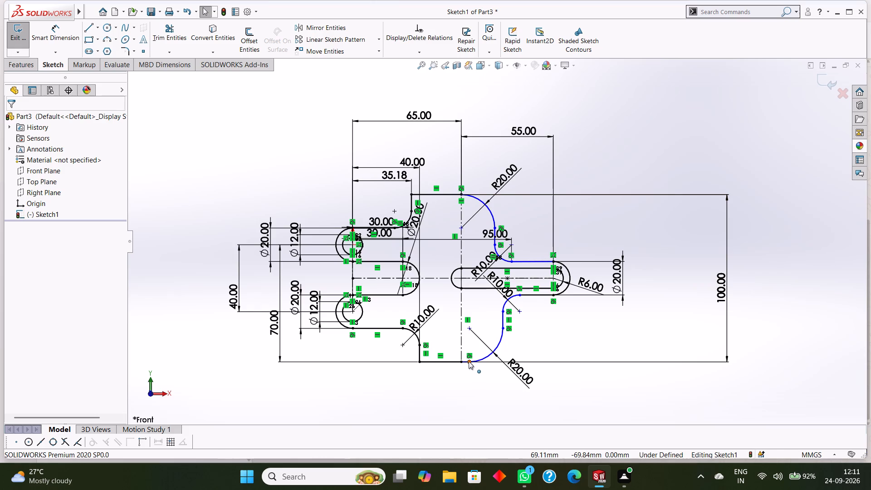
{"action": "scroll", "coordinate": [478, 363], "scroll_direction": "down", "scroll_amount": 2}
{"action": "scroll", "coordinate": [479, 363], "scroll_direction": "up", "scroll_amount": 2}
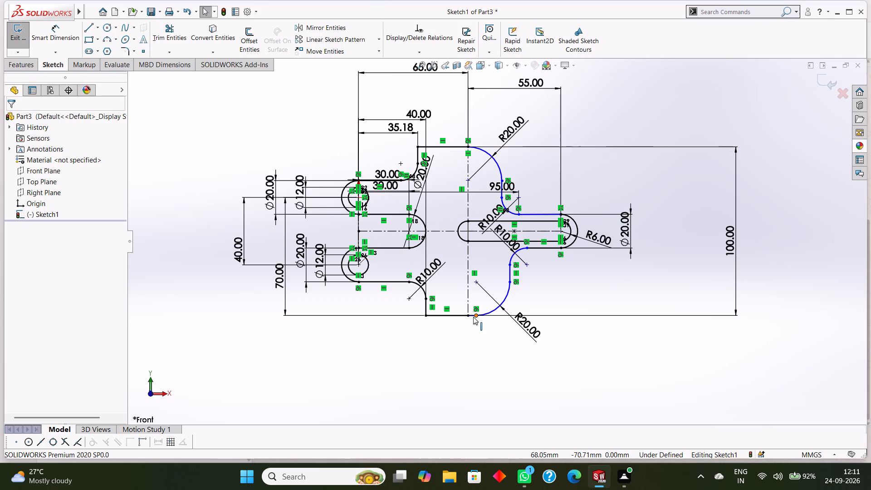
{"action": "scroll", "coordinate": [471, 312], "scroll_direction": "down", "scroll_amount": 4}
{"action": "scroll", "coordinate": [471, 312], "scroll_direction": "up", "scroll_amount": 3}
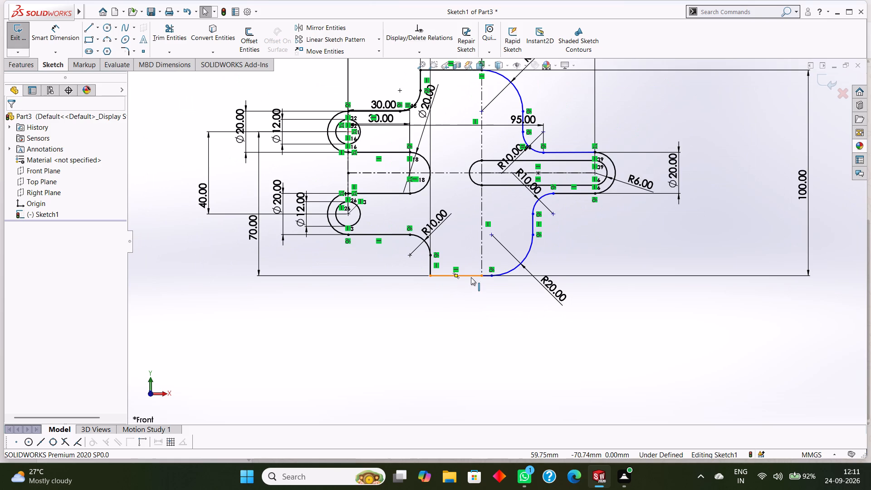
{"action": "scroll", "coordinate": [471, 277], "scroll_direction": "up", "scroll_amount": 2}
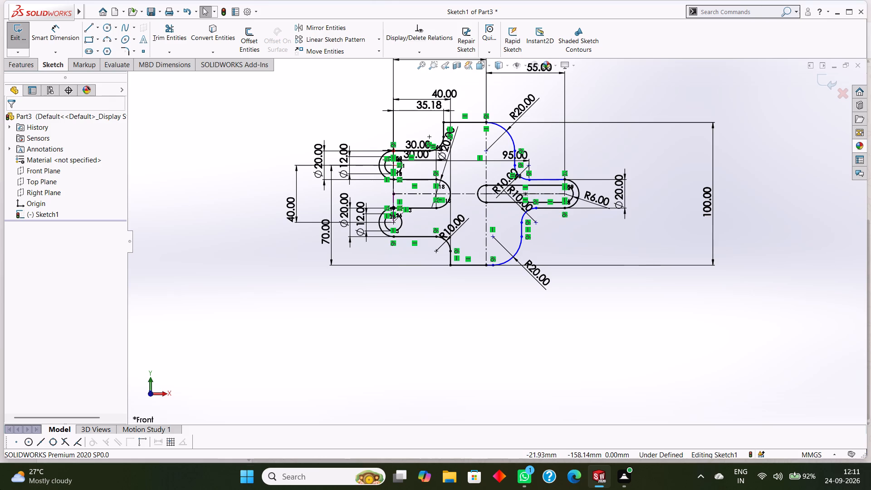
{"action": "scroll", "coordinate": [505, 116], "scroll_direction": "down", "scroll_amount": 3}
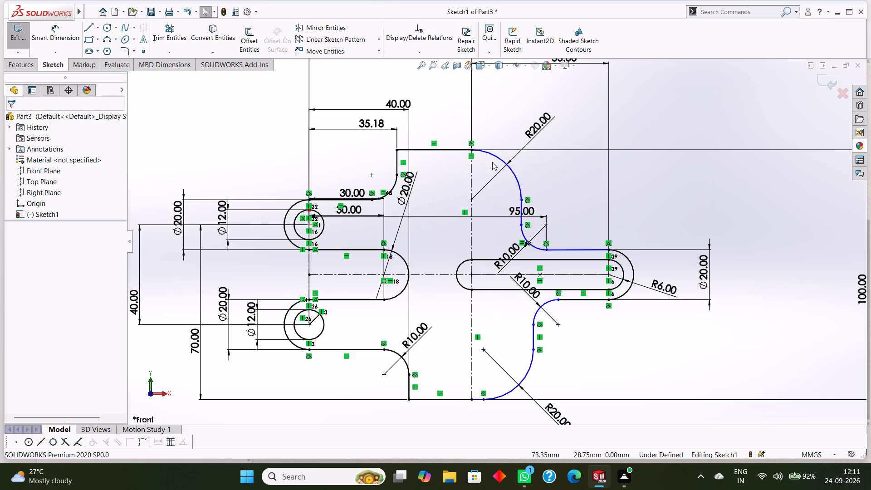
{"action": "scroll", "coordinate": [496, 173], "scroll_direction": "up", "scroll_amount": 3}
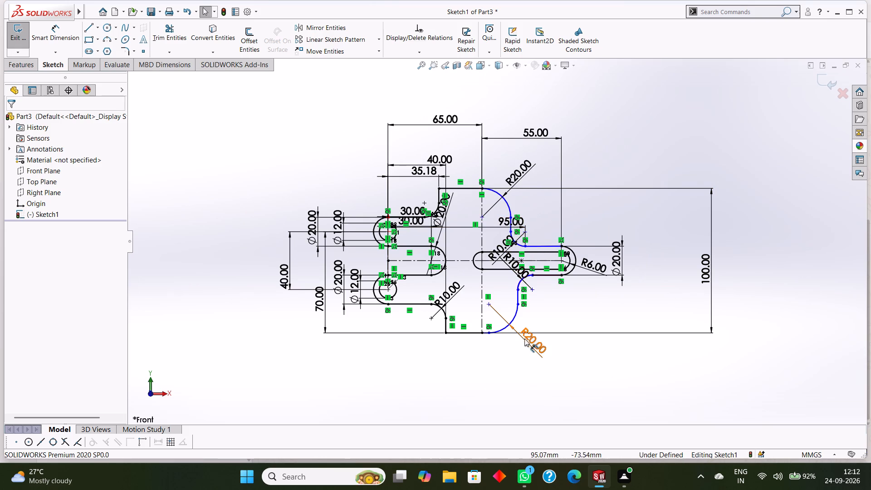
{"action": "scroll", "coordinate": [524, 333], "scroll_direction": "down", "scroll_amount": 2}
{"action": "scroll", "coordinate": [533, 285], "scroll_direction": "up", "scroll_amount": 2}
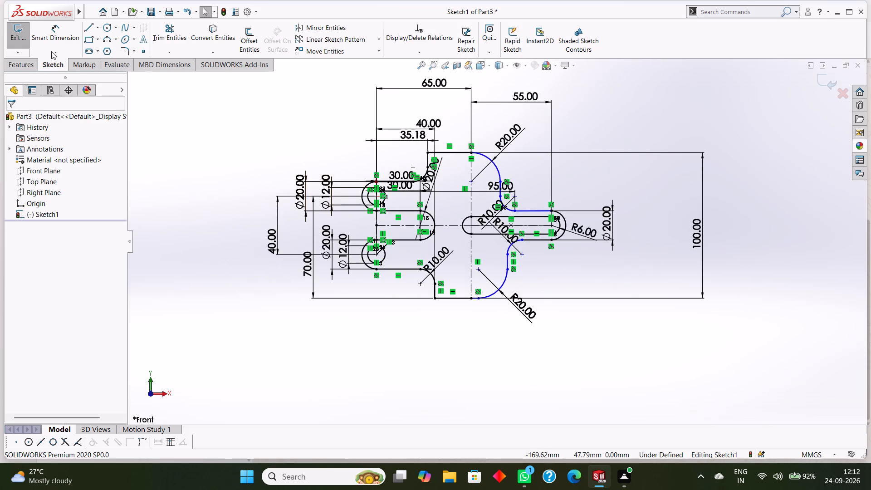
Dimension the horizontal distance from the upper 12 mm hole's centre to the lower R20 arc's bottom endpoint, keeping the proposed value.
{"action": "left_click", "coordinate": [54, 36]}
{"action": "scroll", "coordinate": [468, 232], "scroll_direction": "down", "scroll_amount": 2}
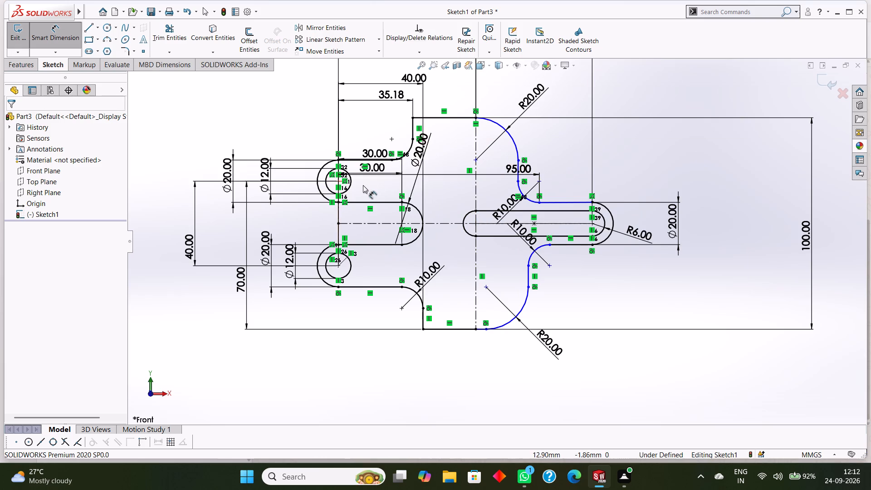
{"action": "left_click", "coordinate": [338, 180]}
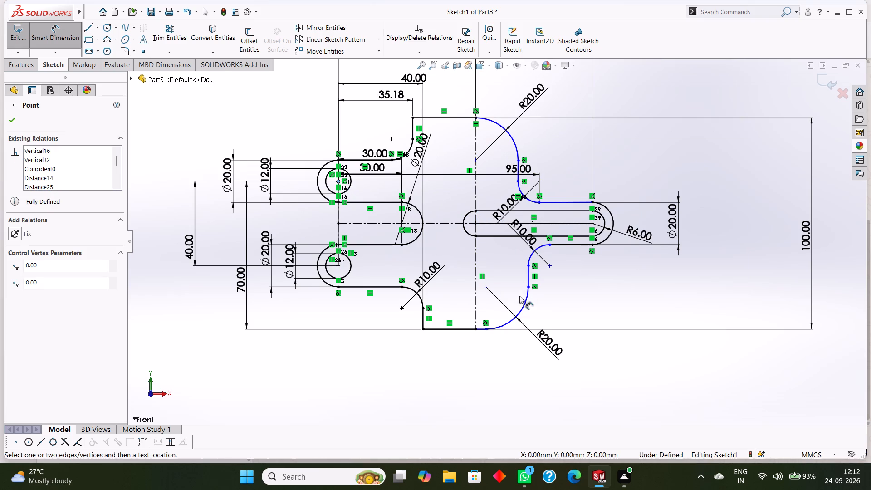
{"action": "left_click", "coordinate": [486, 329]}
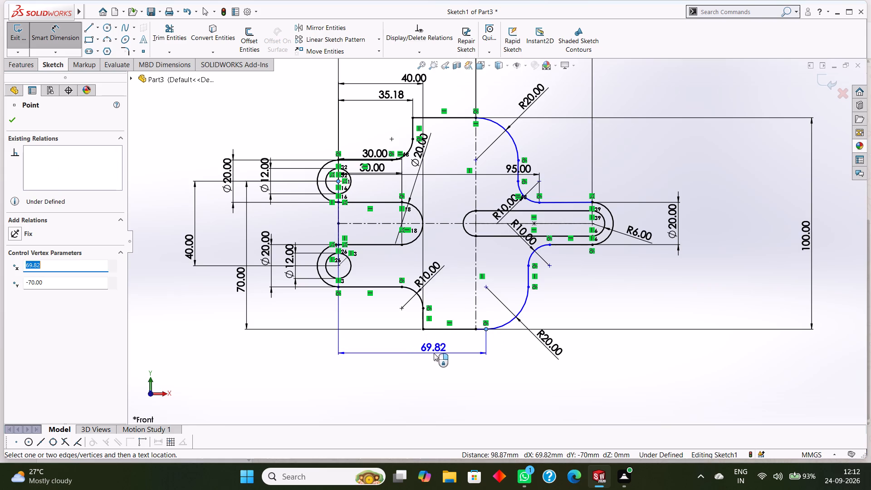
{"action": "left_click", "coordinate": [463, 353]}
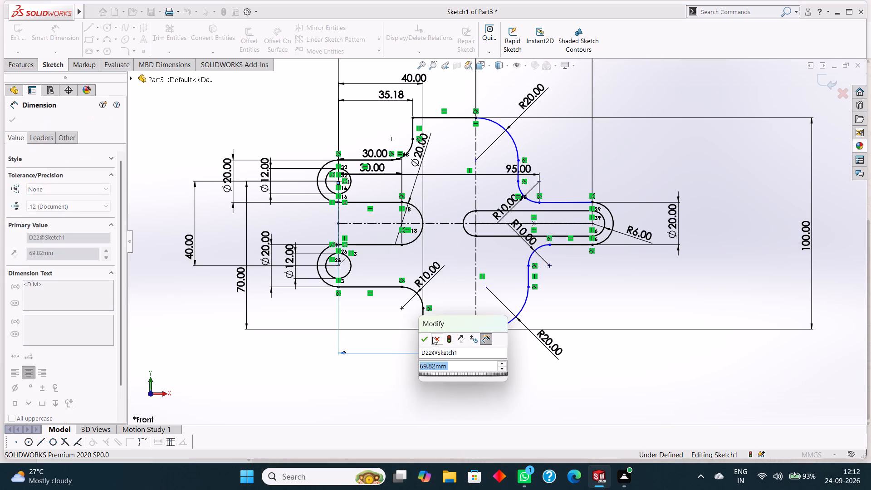
{"action": "left_click", "coordinate": [424, 335]}
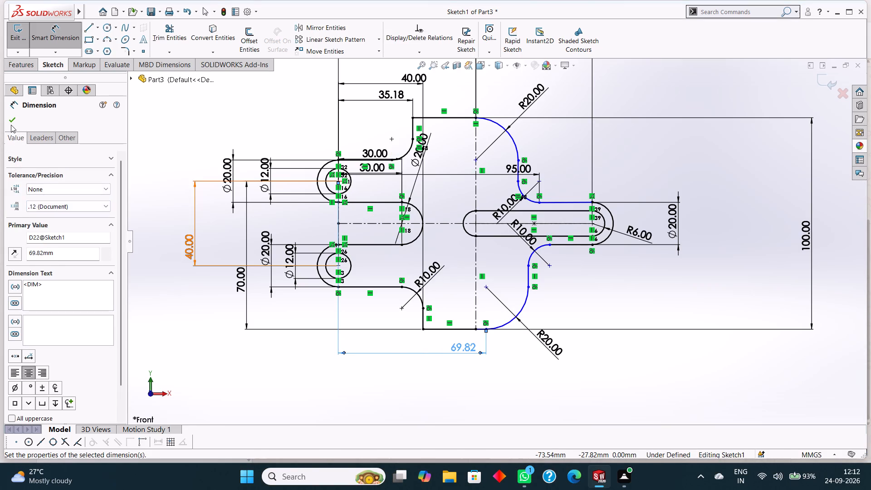
{"action": "left_click", "coordinate": [11, 125]}
Dimension the vertical distance between the lower R20 arc's upper endpoint and the upper R20 arc's lower endpoint, keeping the proposed value.
{"action": "left_click", "coordinate": [49, 38]}
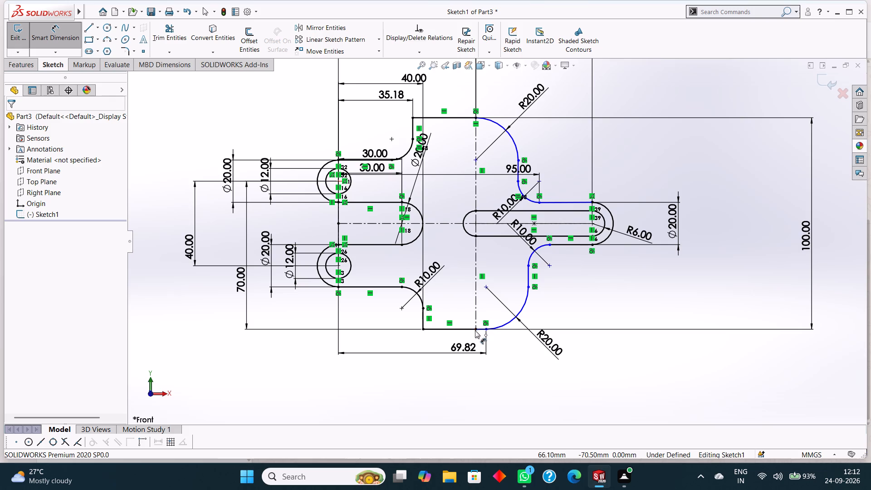
{"action": "left_click", "coordinate": [528, 286]}
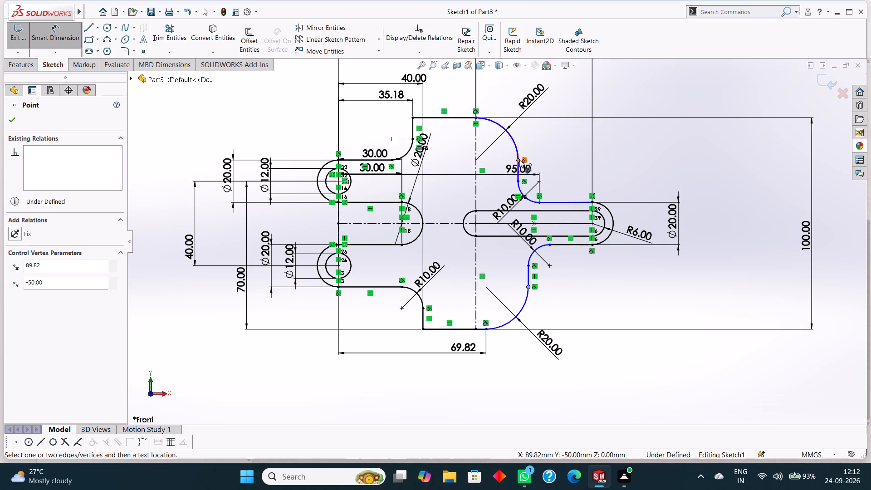
{"action": "left_click", "coordinate": [519, 159]}
{"action": "left_click", "coordinate": [721, 198]}
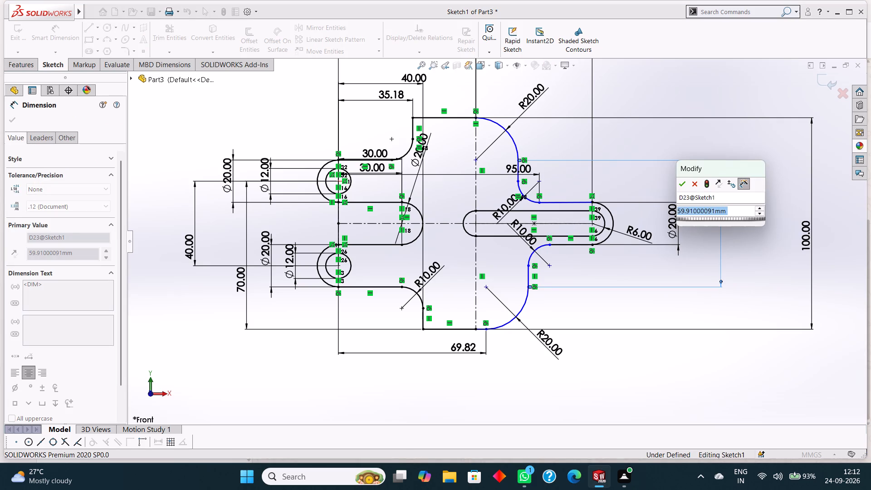
{"action": "left_click", "coordinate": [683, 186]}
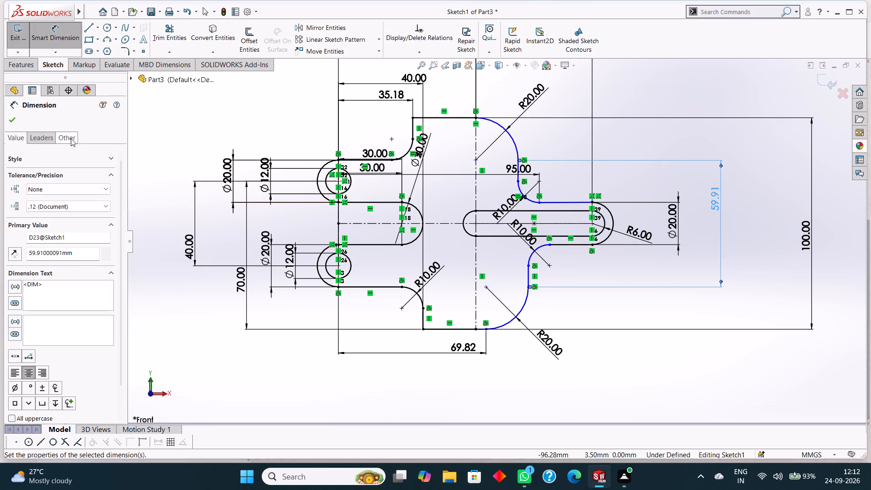
{"action": "left_click", "coordinate": [12, 123]}
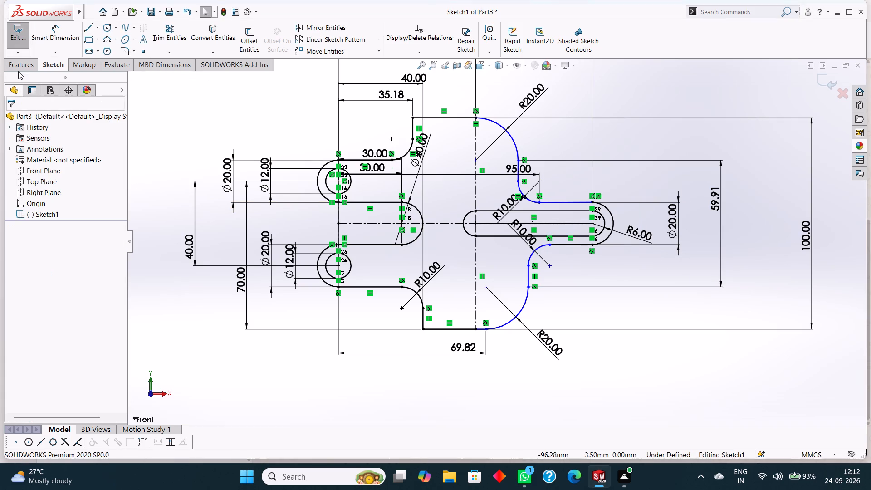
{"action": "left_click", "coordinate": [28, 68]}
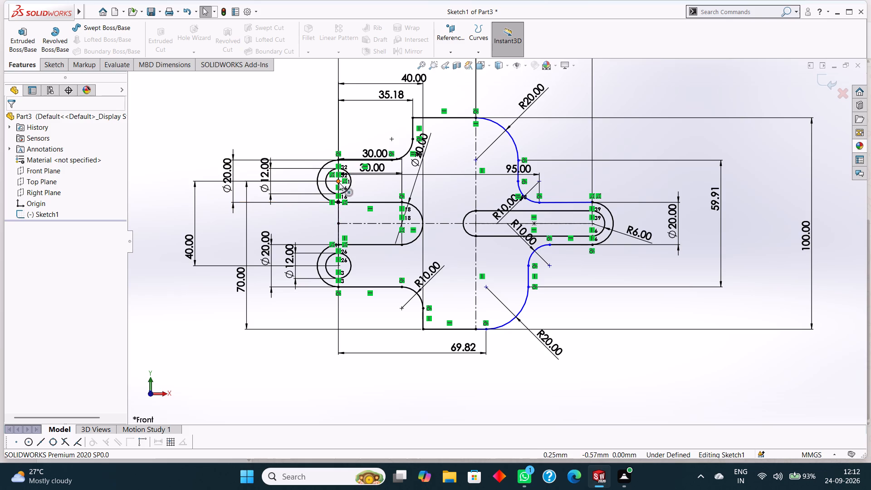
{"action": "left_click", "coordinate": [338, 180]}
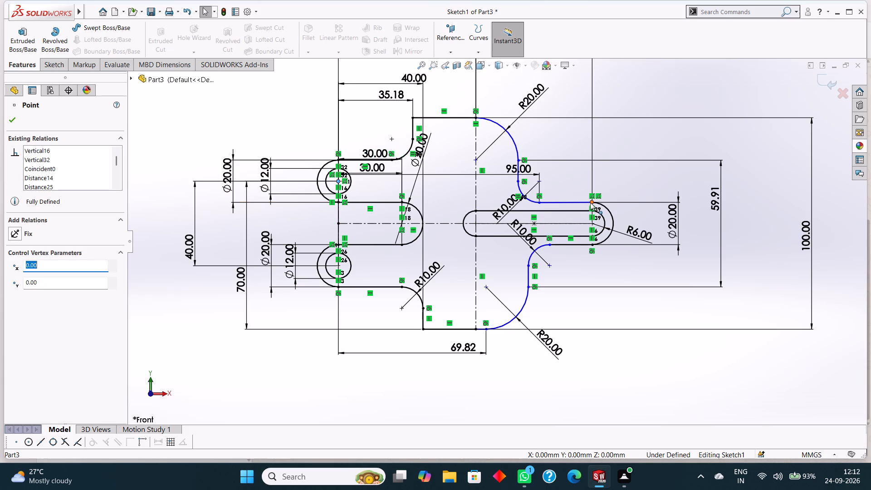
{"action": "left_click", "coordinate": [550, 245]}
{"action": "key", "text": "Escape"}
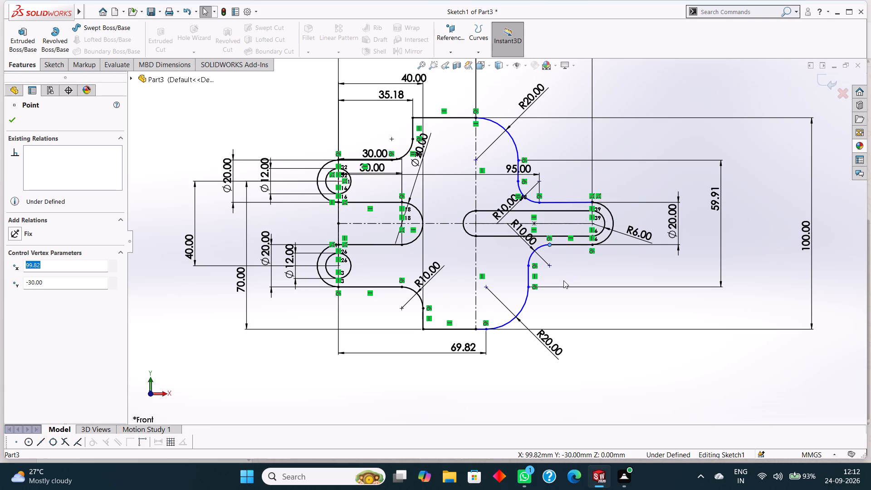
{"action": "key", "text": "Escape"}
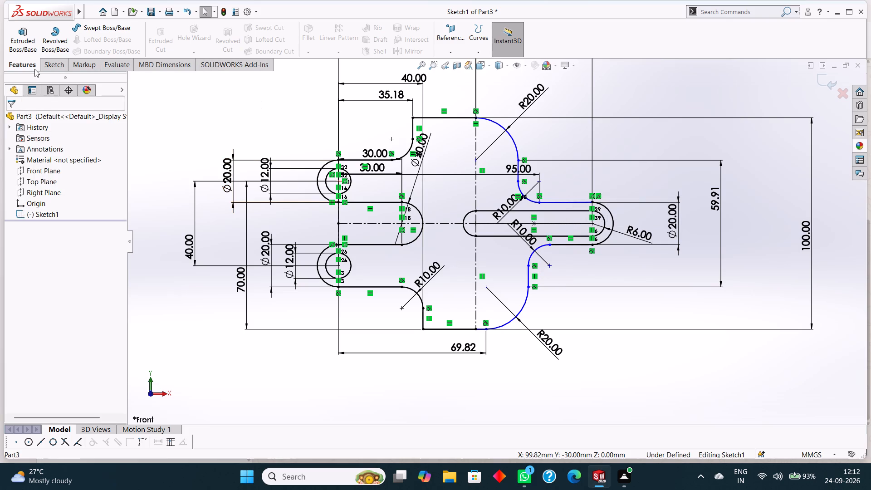
Dimension the horizontal distance from the upper 12 mm hole's centre to the upper end of the slotted arm's outer arc as 120 mm.
{"action": "left_click", "coordinate": [42, 69]}
{"action": "left_click", "coordinate": [47, 31]}
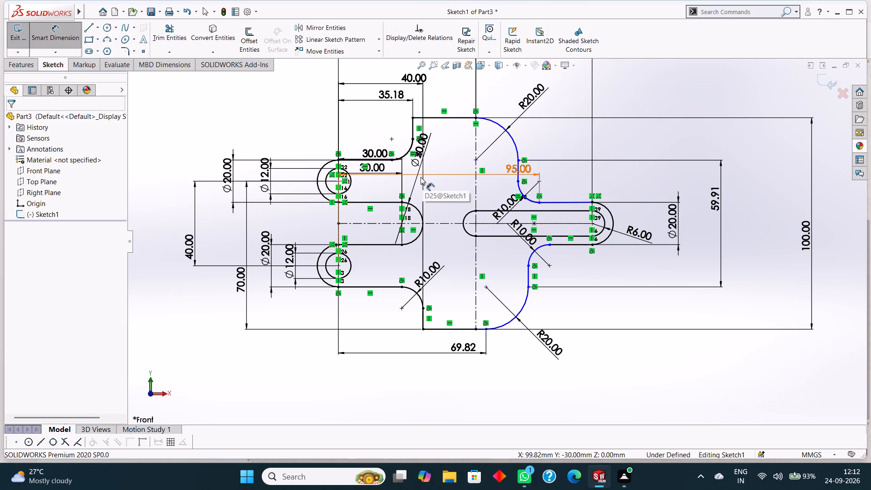
{"action": "left_click", "coordinate": [337, 182]}
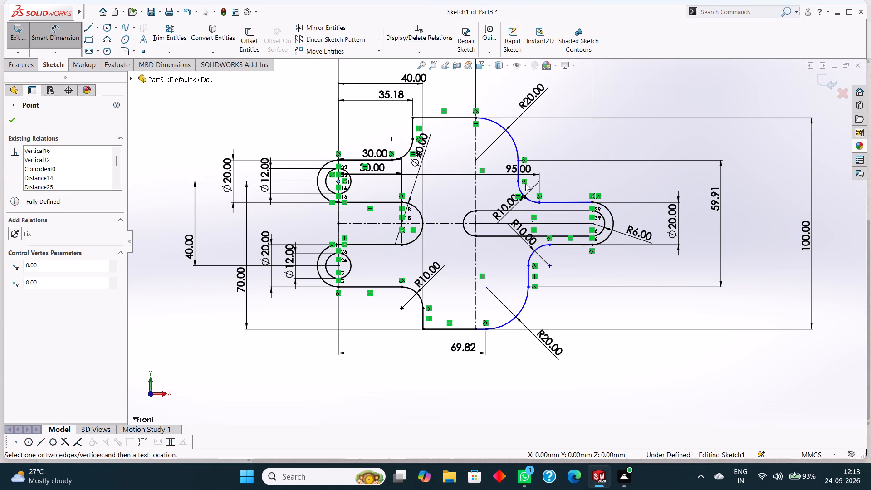
{"action": "left_click", "coordinate": [592, 202]}
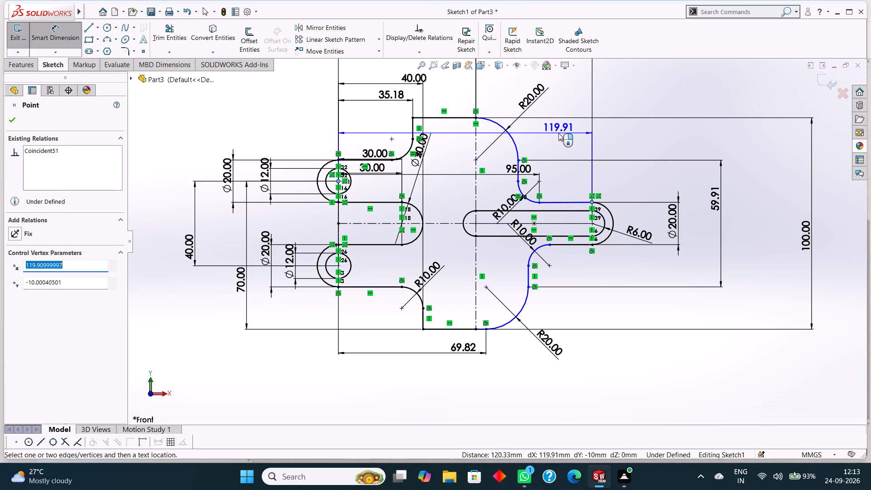
{"action": "scroll", "coordinate": [558, 130], "scroll_direction": "up", "scroll_amount": 1}
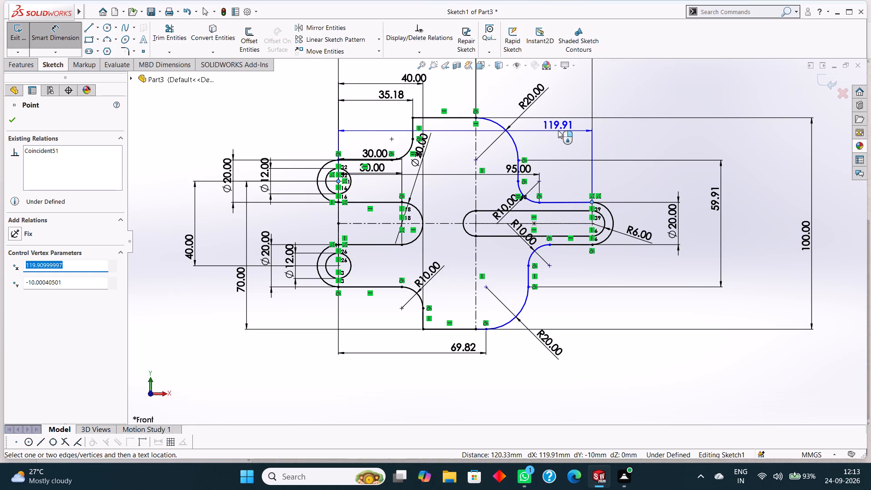
{"action": "scroll", "coordinate": [558, 130], "scroll_direction": "up", "scroll_amount": 2}
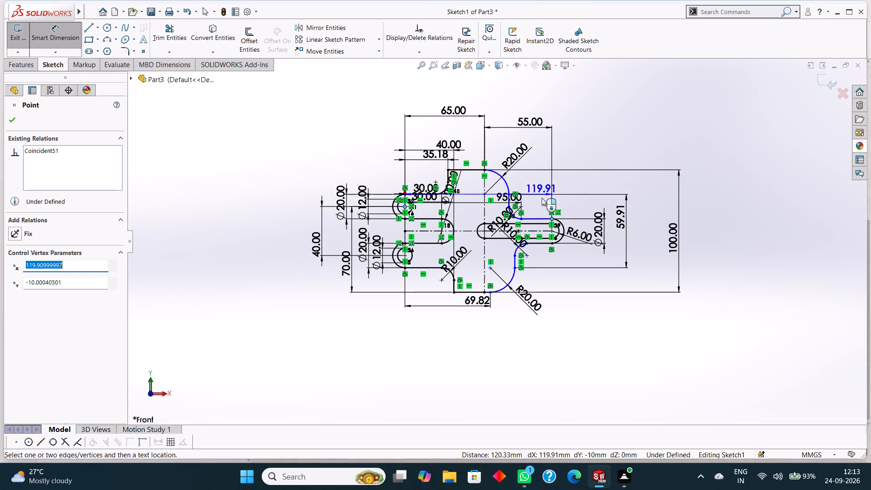
{"action": "scroll", "coordinate": [543, 216], "scroll_direction": "down", "scroll_amount": 5}
{"action": "scroll", "coordinate": [539, 276], "scroll_direction": "down", "scroll_amount": 2}
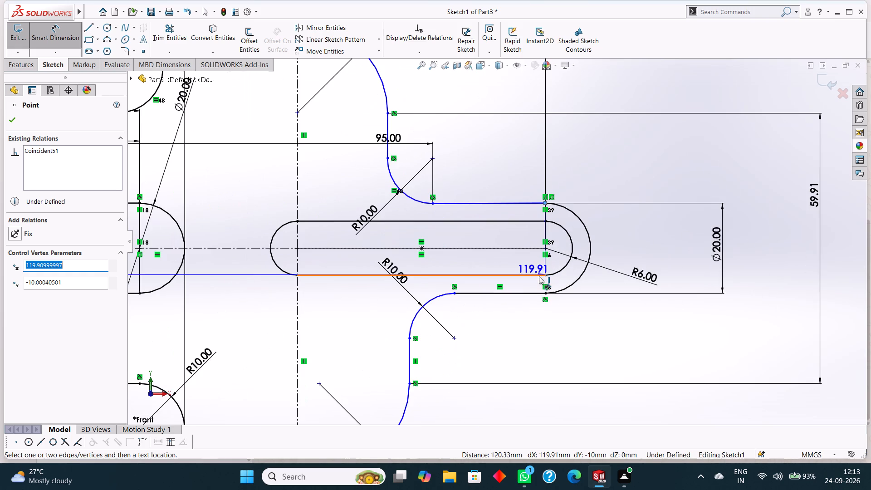
{"action": "scroll", "coordinate": [545, 259], "scroll_direction": "down", "scroll_amount": 1}
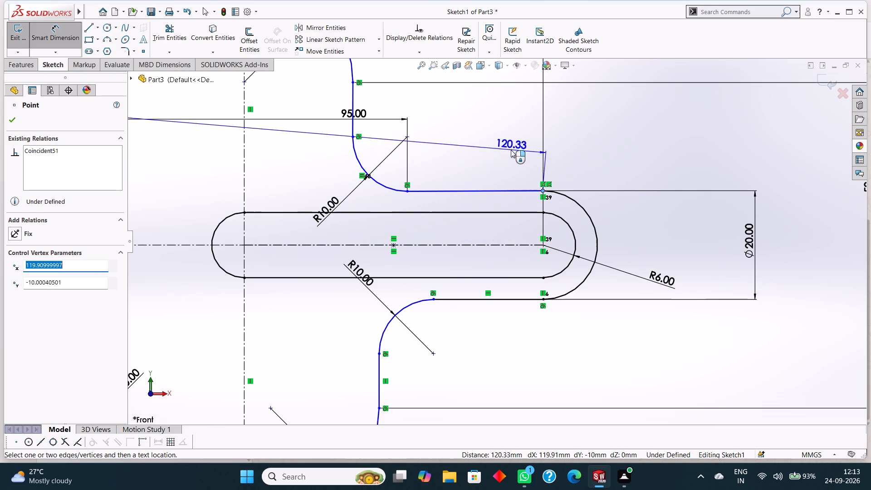
{"action": "scroll", "coordinate": [511, 150], "scroll_direction": "up", "scroll_amount": 4}
{"action": "left_click", "coordinate": [497, 132]}
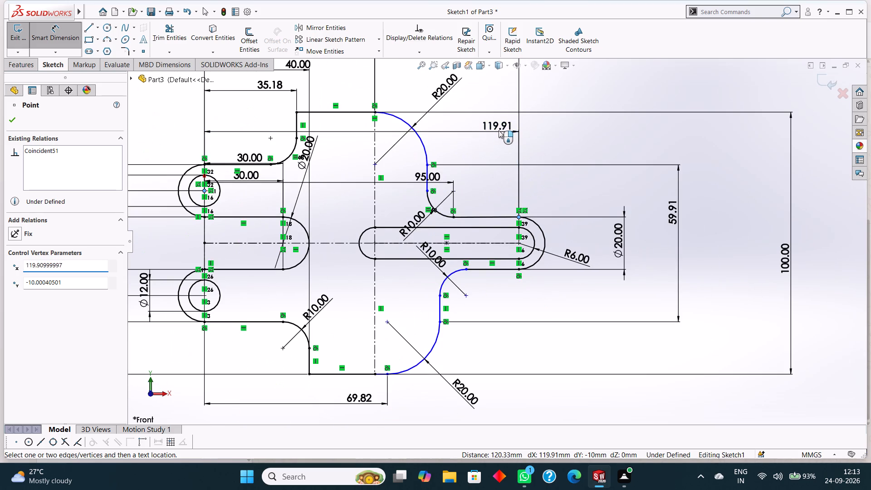
{"action": "key", "text": "1"}
{"action": "key", "text": "2"}
{"action": "key", "text": "0"}
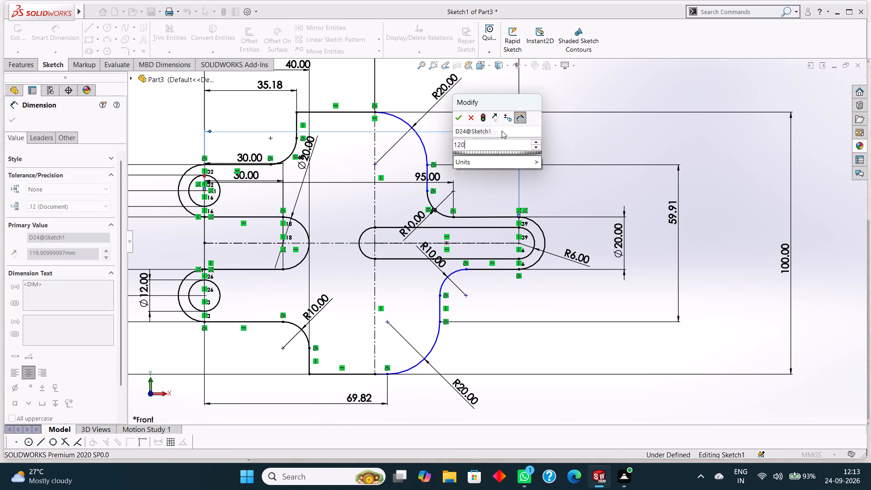
{"action": "key", "text": "Return"}
{"action": "scroll", "coordinate": [516, 159], "scroll_direction": "up", "scroll_amount": 3}
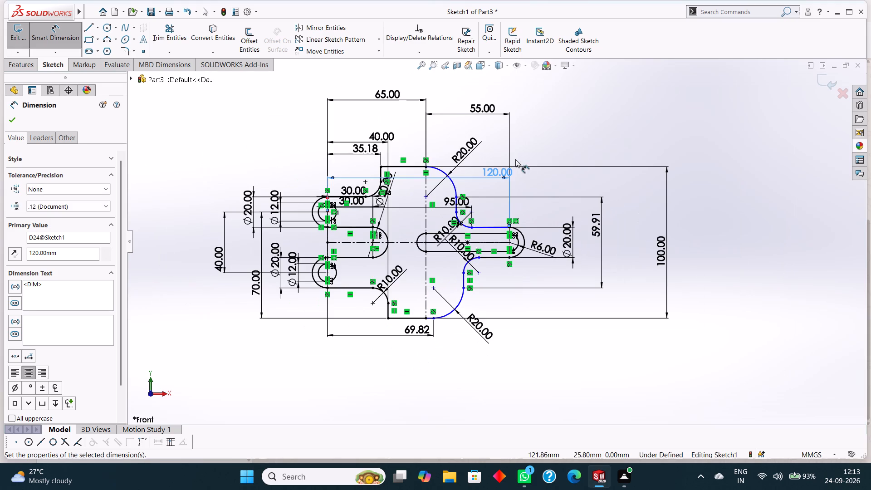
{"action": "scroll", "coordinate": [450, 212], "scroll_direction": "down", "scroll_amount": 3}
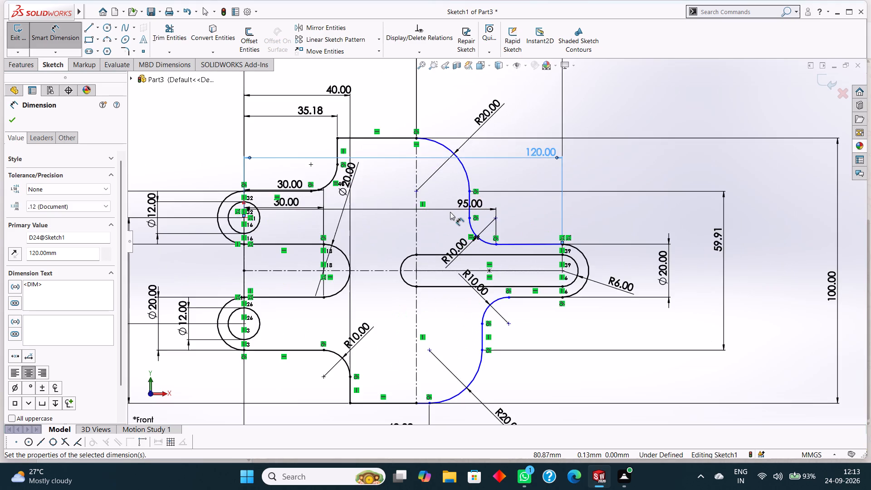
{"action": "scroll", "coordinate": [460, 212], "scroll_direction": "up", "scroll_amount": 3}
{"action": "scroll", "coordinate": [492, 302], "scroll_direction": "up", "scroll_amount": 2}
{"action": "scroll", "coordinate": [463, 208], "scroll_direction": "down", "scroll_amount": 2}
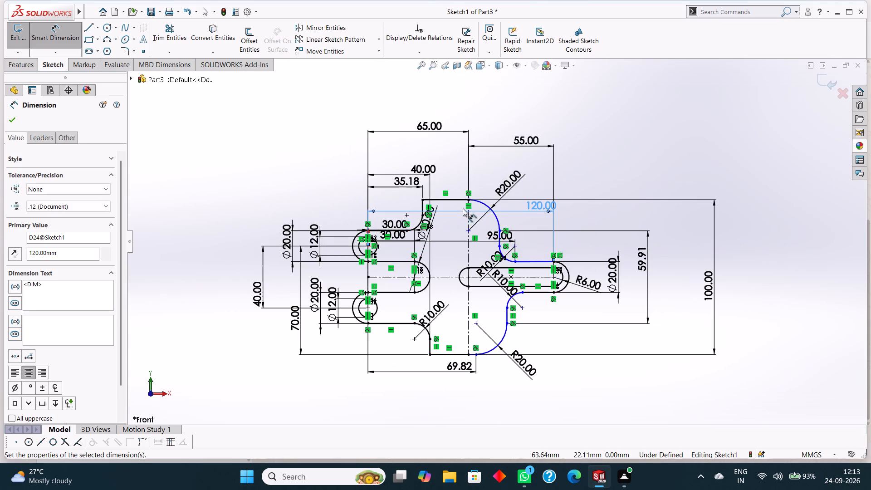
{"action": "left_click", "coordinate": [18, 120]}
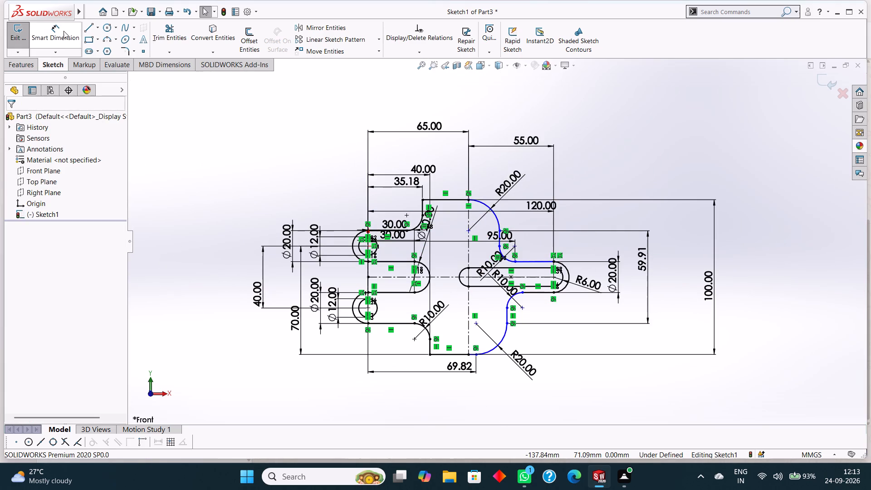
Dimension the vertical distance from the upper 12 mm hole's centre to the upper R20 arc's lower endpoint, keeping the proposed value.
{"action": "left_click", "coordinate": [64, 31]}
{"action": "scroll", "coordinate": [352, 246], "scroll_direction": "down", "scroll_amount": 2}
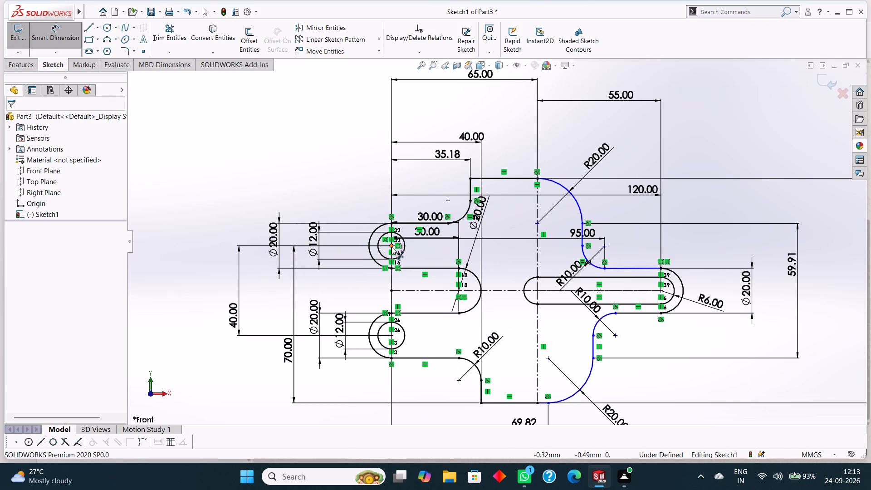
{"action": "left_click", "coordinate": [392, 247]}
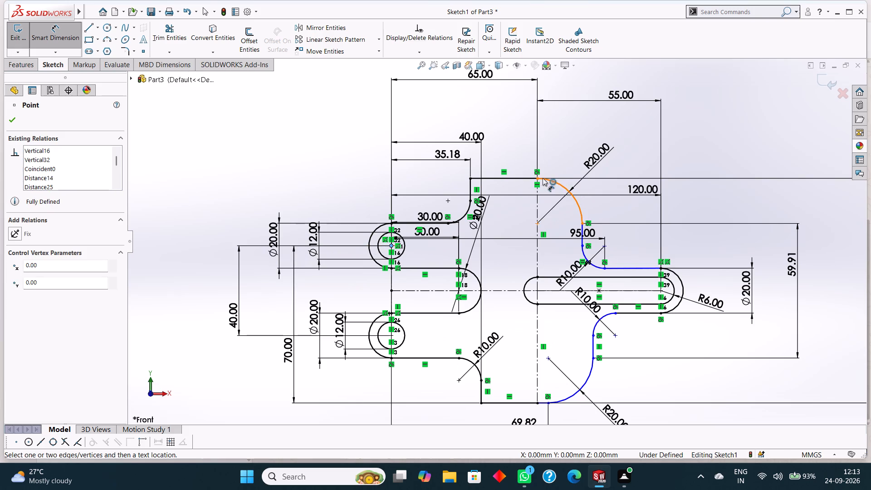
{"action": "left_click", "coordinate": [584, 223]}
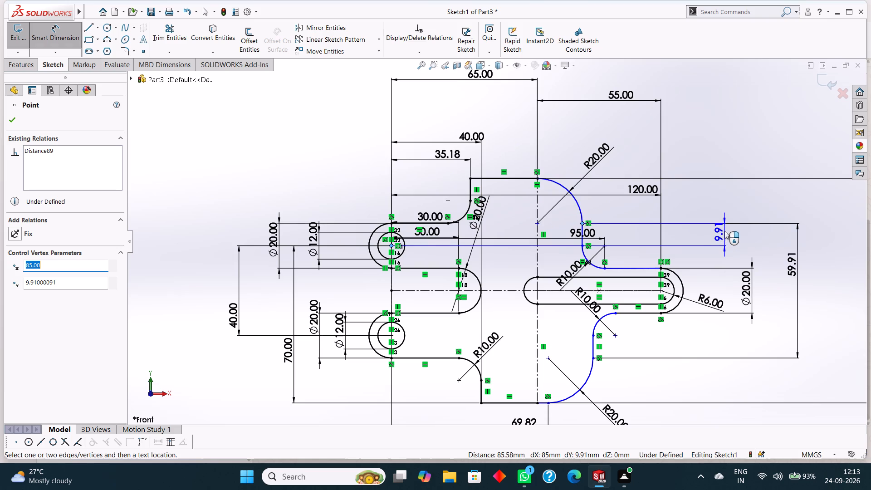
{"action": "left_click", "coordinate": [724, 230]}
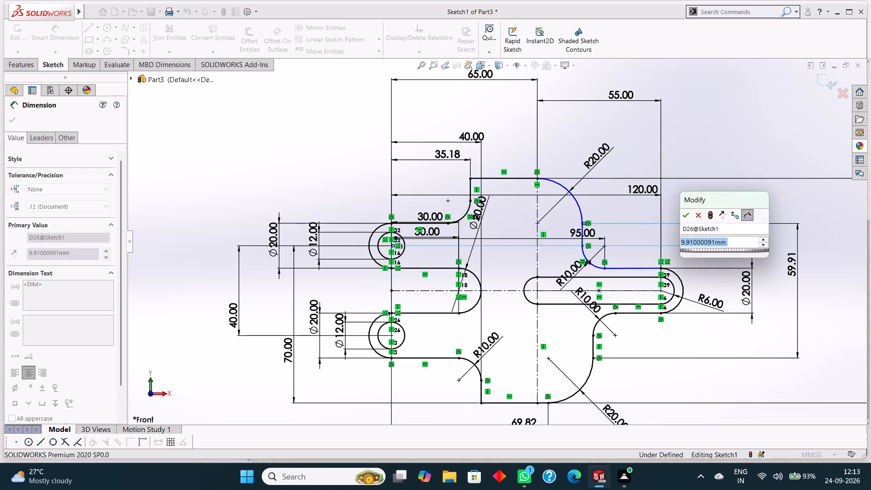
{"action": "left_click", "coordinate": [682, 215]}
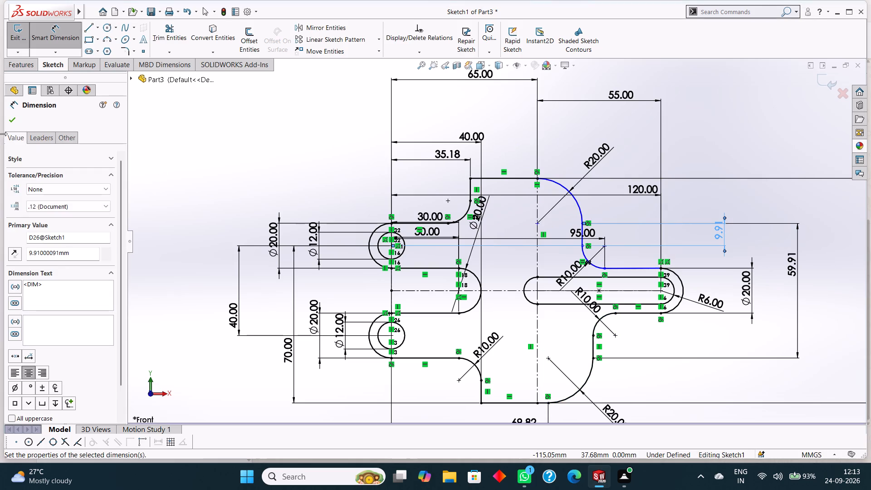
{"action": "left_click", "coordinate": [13, 123]}
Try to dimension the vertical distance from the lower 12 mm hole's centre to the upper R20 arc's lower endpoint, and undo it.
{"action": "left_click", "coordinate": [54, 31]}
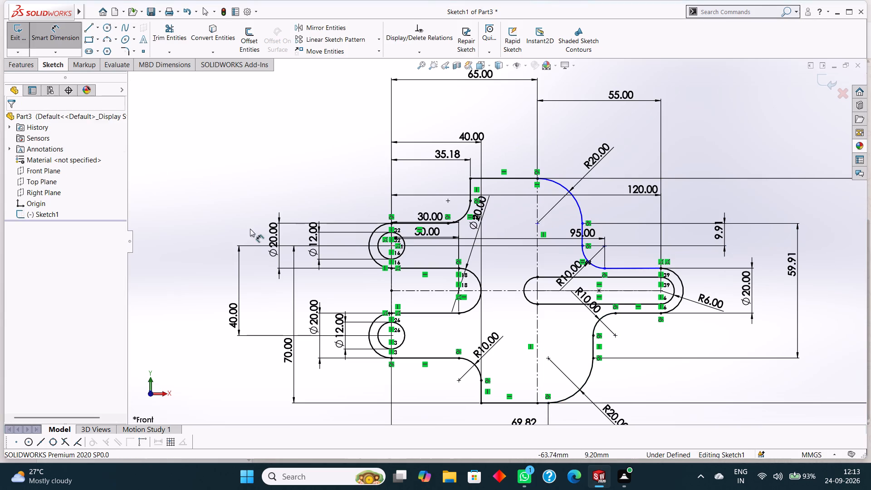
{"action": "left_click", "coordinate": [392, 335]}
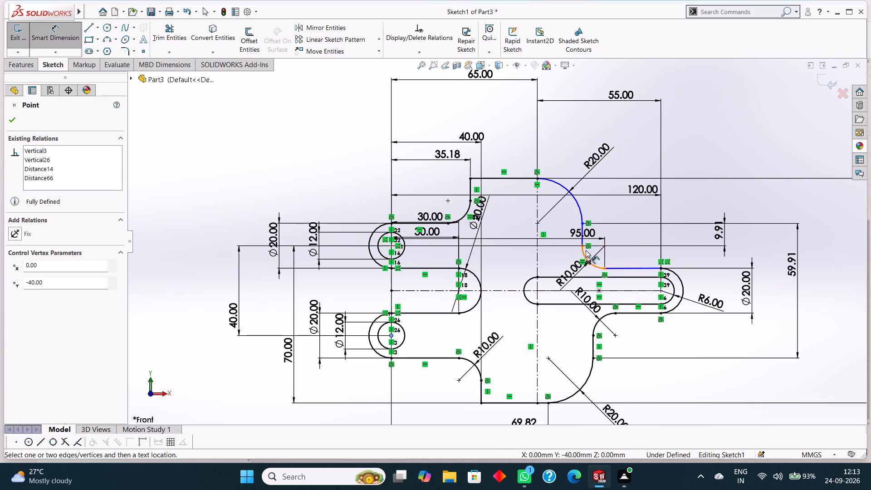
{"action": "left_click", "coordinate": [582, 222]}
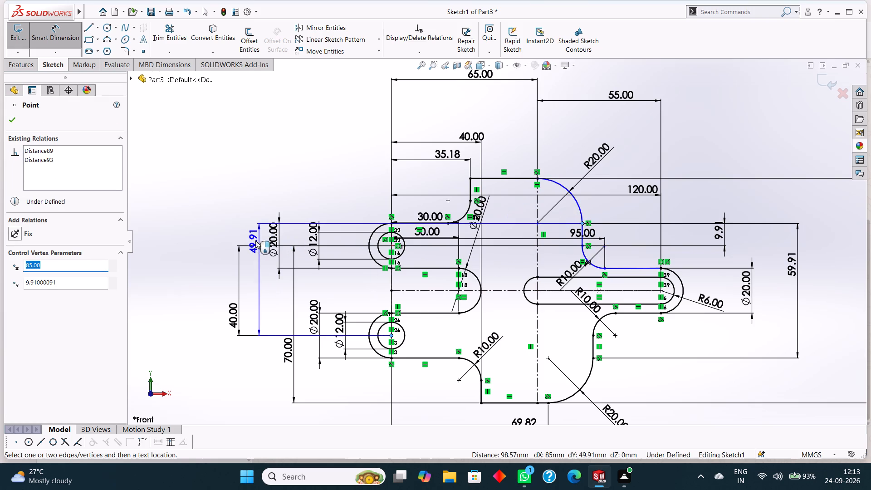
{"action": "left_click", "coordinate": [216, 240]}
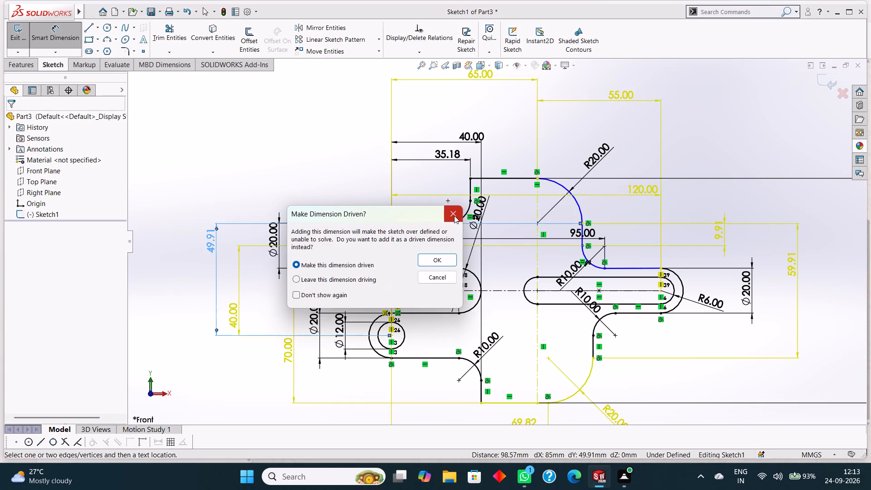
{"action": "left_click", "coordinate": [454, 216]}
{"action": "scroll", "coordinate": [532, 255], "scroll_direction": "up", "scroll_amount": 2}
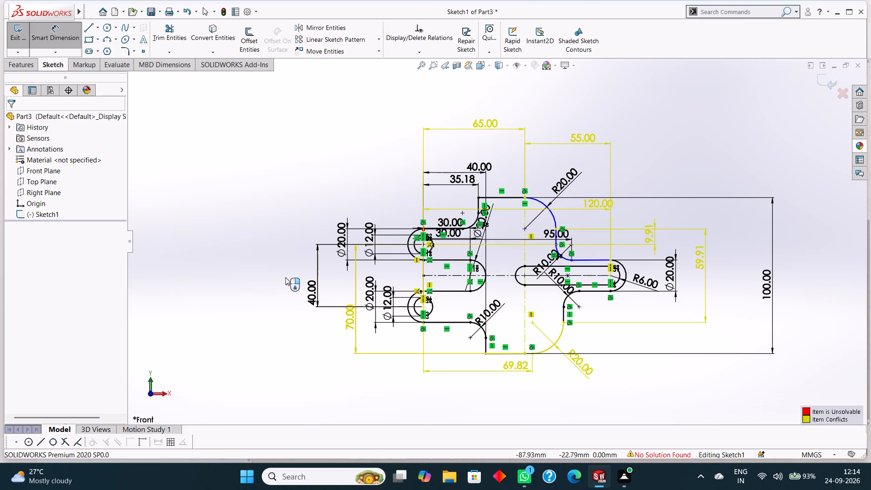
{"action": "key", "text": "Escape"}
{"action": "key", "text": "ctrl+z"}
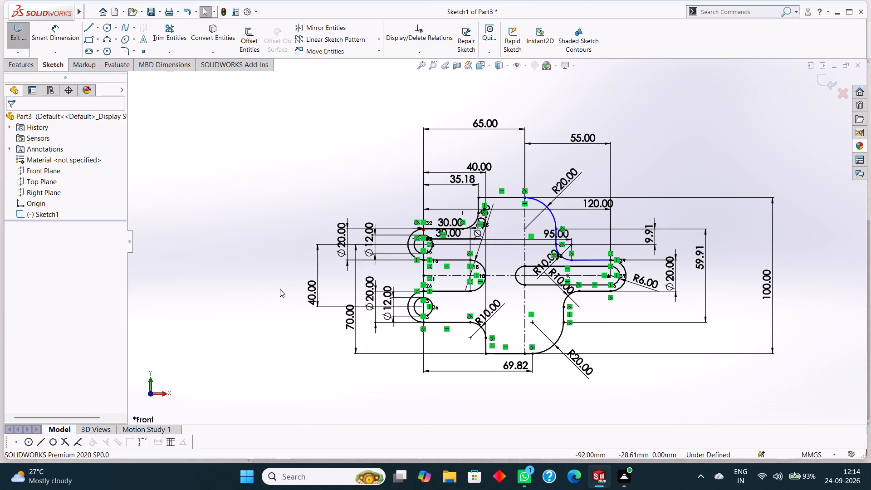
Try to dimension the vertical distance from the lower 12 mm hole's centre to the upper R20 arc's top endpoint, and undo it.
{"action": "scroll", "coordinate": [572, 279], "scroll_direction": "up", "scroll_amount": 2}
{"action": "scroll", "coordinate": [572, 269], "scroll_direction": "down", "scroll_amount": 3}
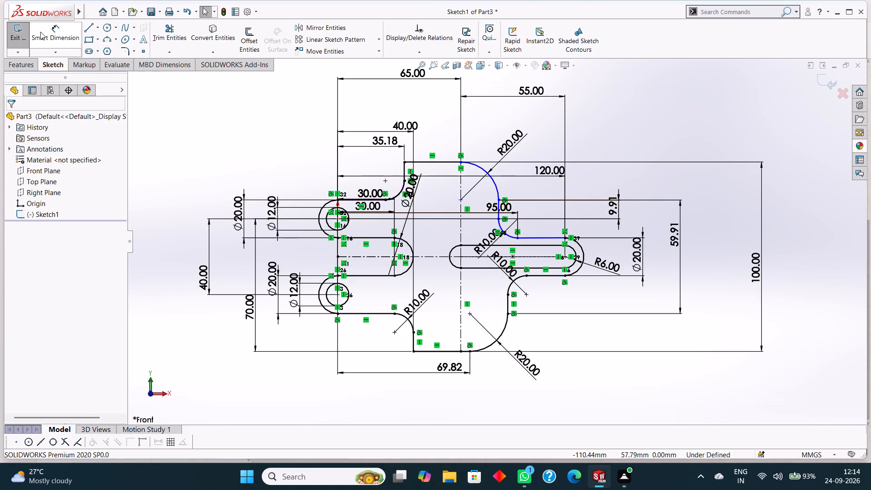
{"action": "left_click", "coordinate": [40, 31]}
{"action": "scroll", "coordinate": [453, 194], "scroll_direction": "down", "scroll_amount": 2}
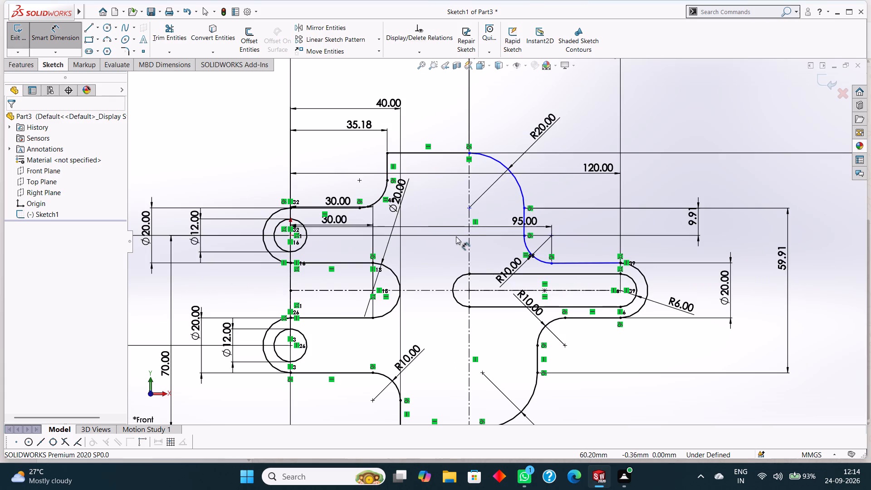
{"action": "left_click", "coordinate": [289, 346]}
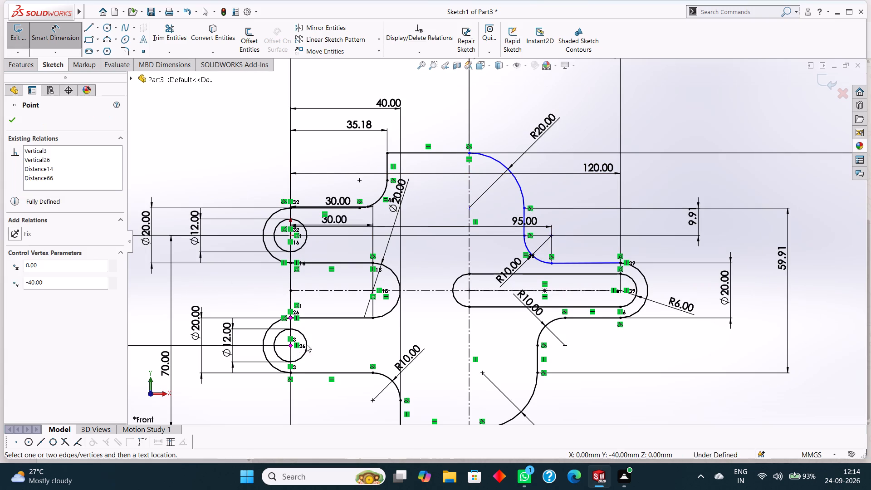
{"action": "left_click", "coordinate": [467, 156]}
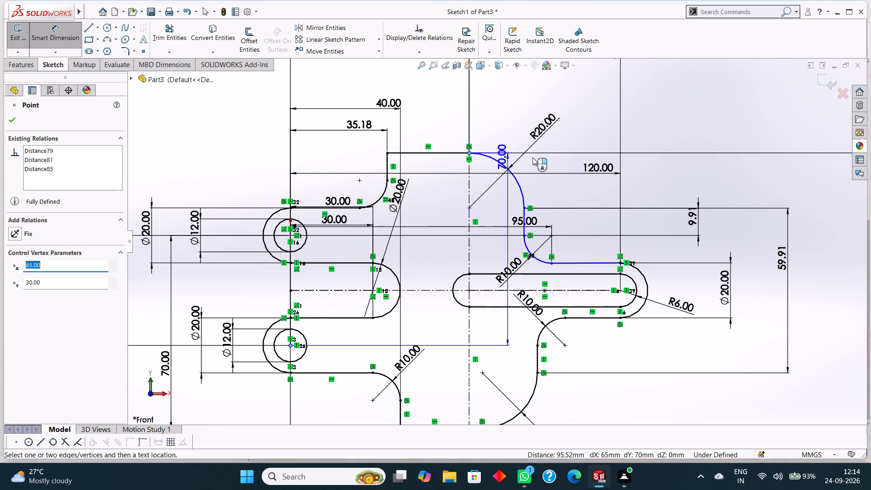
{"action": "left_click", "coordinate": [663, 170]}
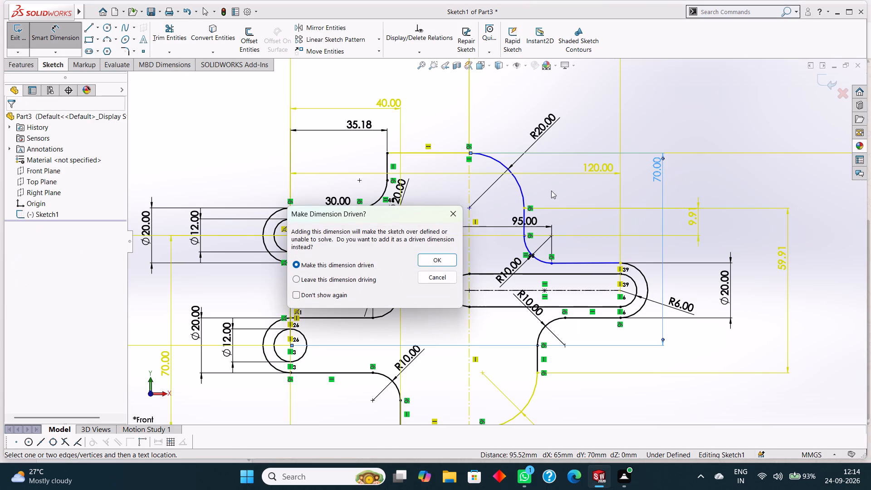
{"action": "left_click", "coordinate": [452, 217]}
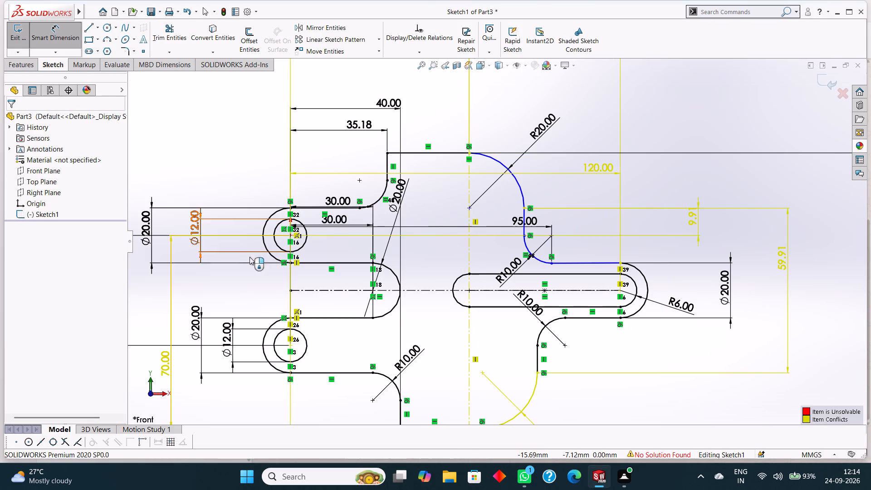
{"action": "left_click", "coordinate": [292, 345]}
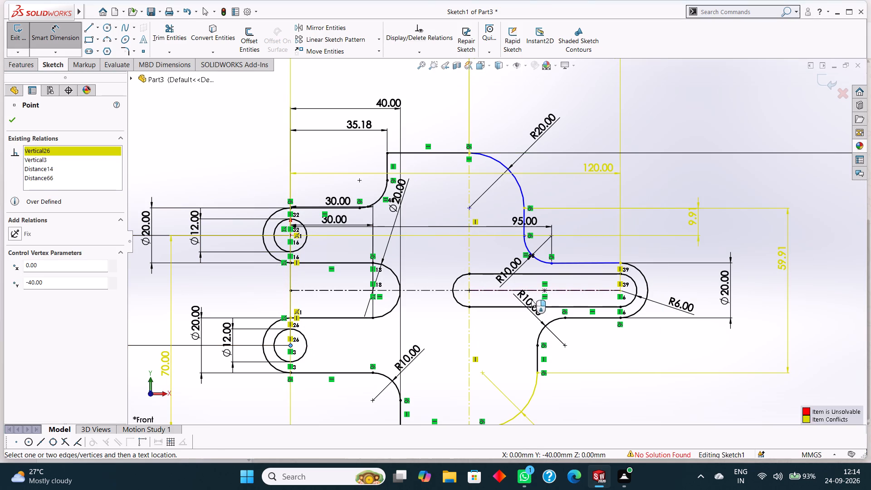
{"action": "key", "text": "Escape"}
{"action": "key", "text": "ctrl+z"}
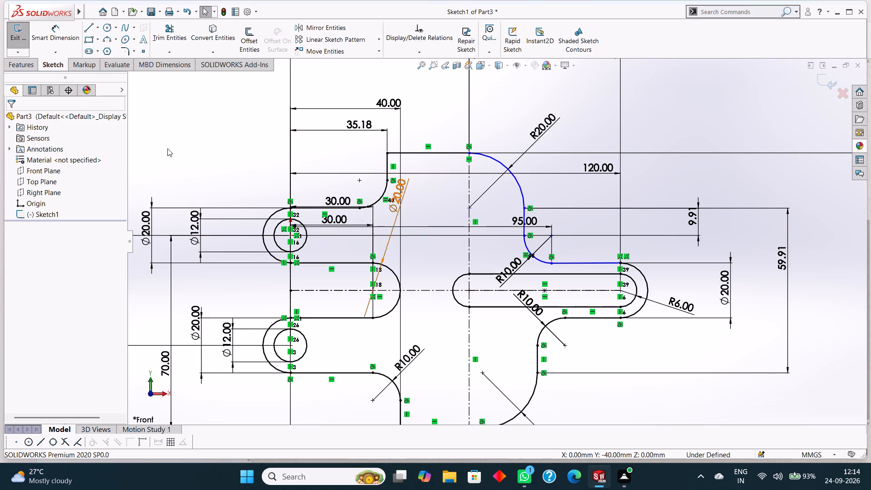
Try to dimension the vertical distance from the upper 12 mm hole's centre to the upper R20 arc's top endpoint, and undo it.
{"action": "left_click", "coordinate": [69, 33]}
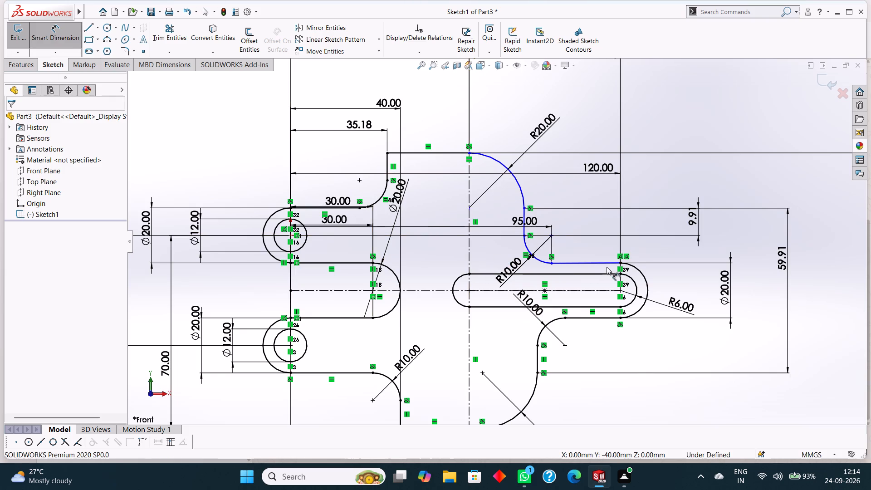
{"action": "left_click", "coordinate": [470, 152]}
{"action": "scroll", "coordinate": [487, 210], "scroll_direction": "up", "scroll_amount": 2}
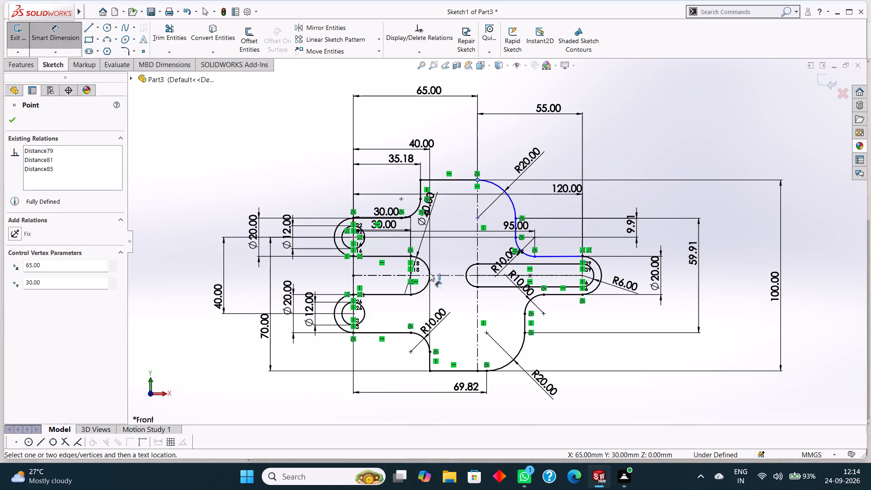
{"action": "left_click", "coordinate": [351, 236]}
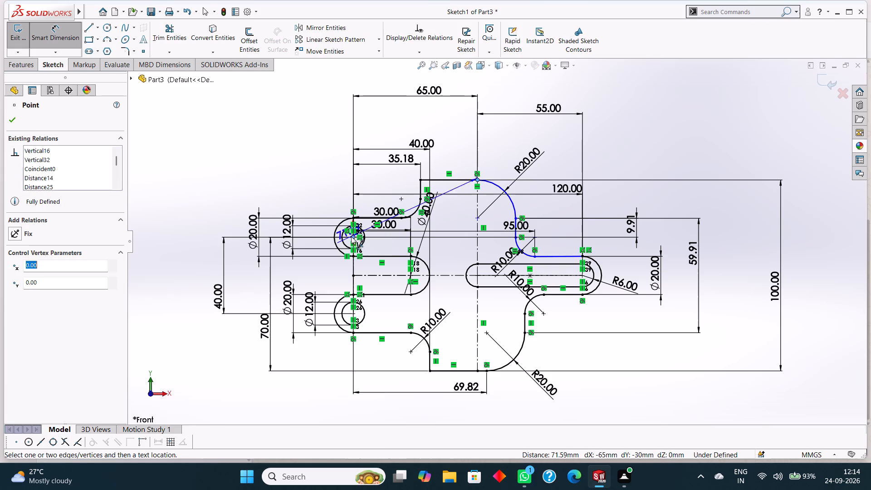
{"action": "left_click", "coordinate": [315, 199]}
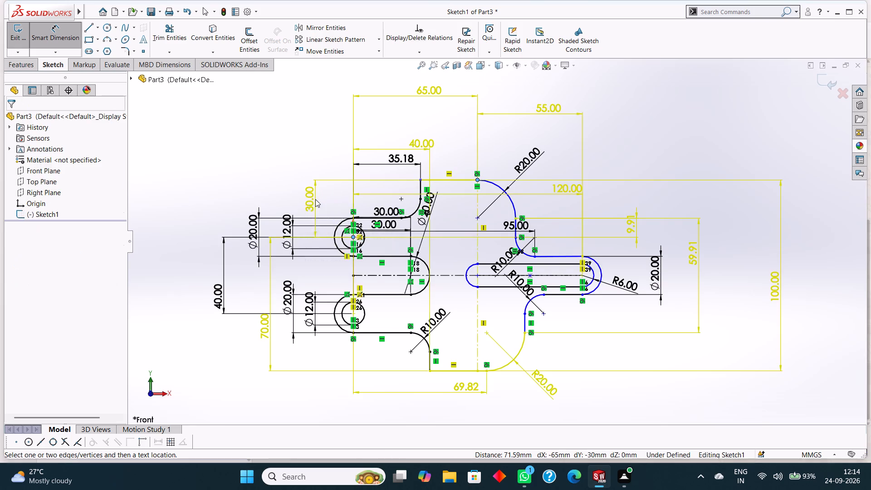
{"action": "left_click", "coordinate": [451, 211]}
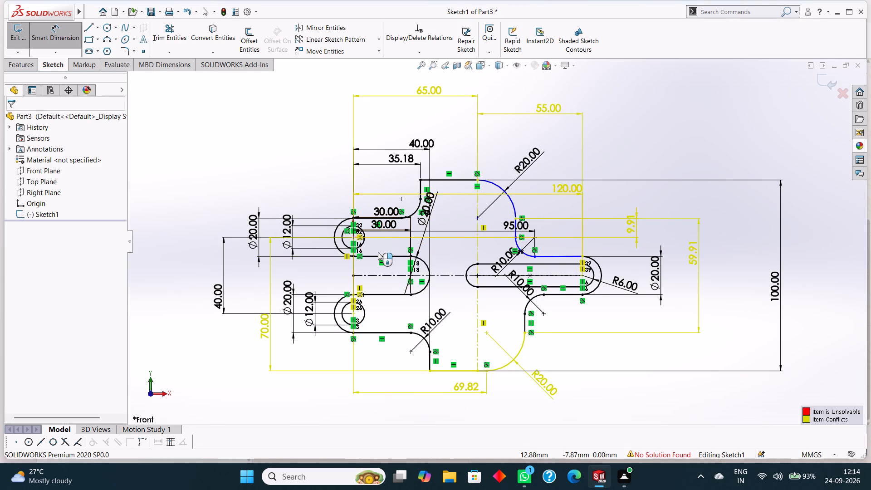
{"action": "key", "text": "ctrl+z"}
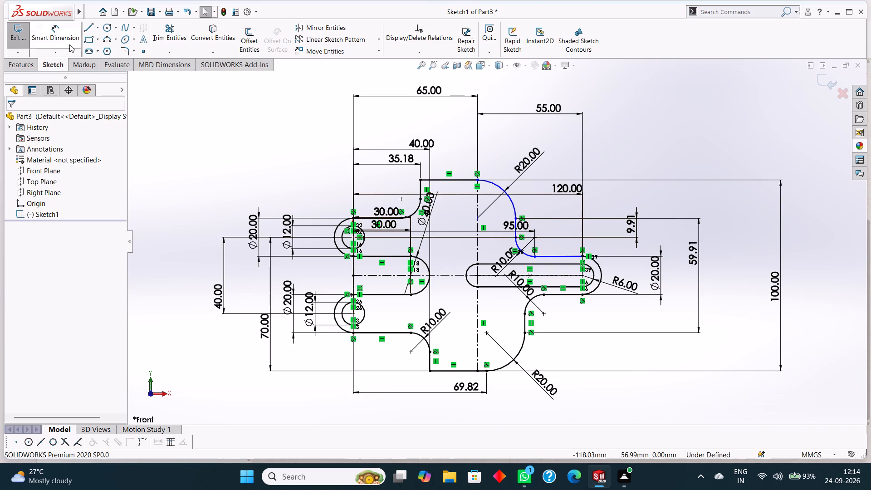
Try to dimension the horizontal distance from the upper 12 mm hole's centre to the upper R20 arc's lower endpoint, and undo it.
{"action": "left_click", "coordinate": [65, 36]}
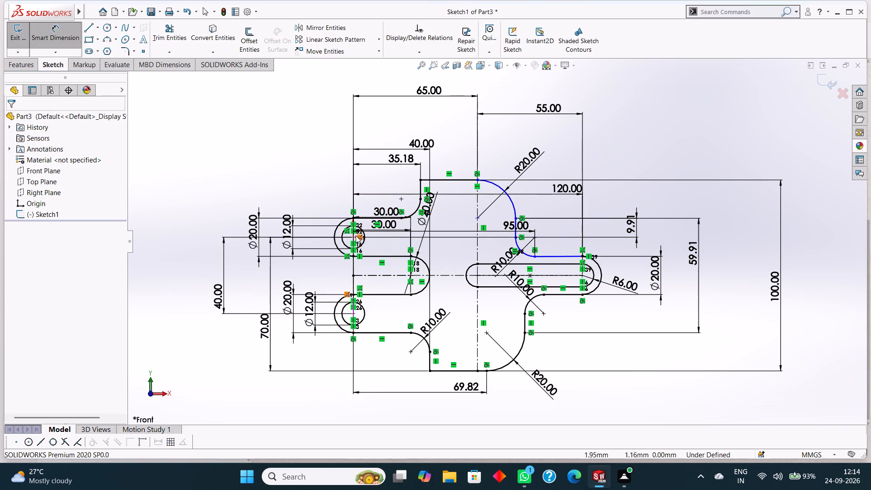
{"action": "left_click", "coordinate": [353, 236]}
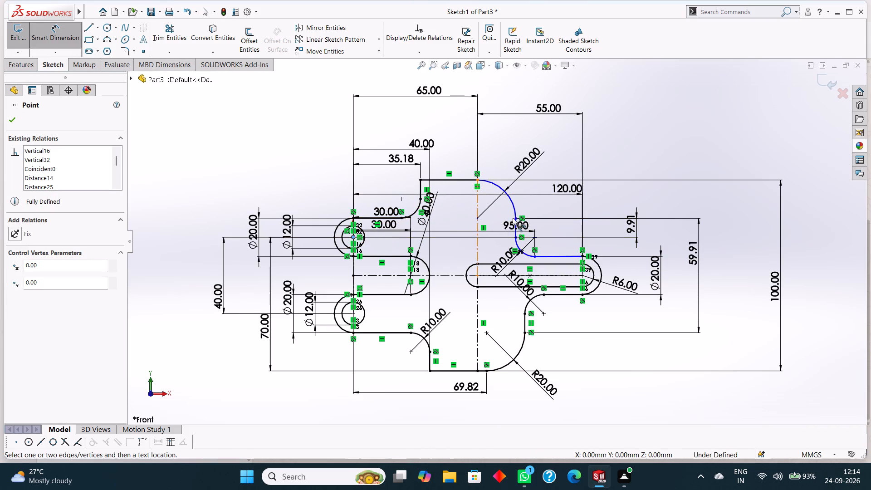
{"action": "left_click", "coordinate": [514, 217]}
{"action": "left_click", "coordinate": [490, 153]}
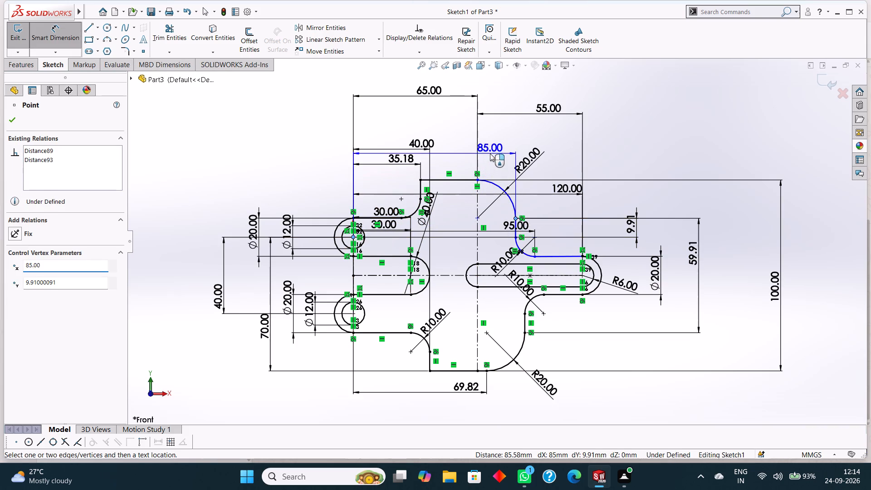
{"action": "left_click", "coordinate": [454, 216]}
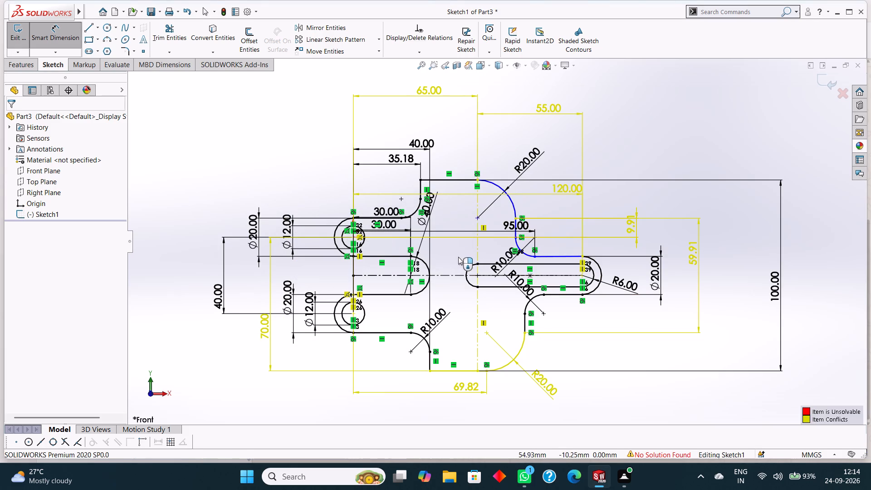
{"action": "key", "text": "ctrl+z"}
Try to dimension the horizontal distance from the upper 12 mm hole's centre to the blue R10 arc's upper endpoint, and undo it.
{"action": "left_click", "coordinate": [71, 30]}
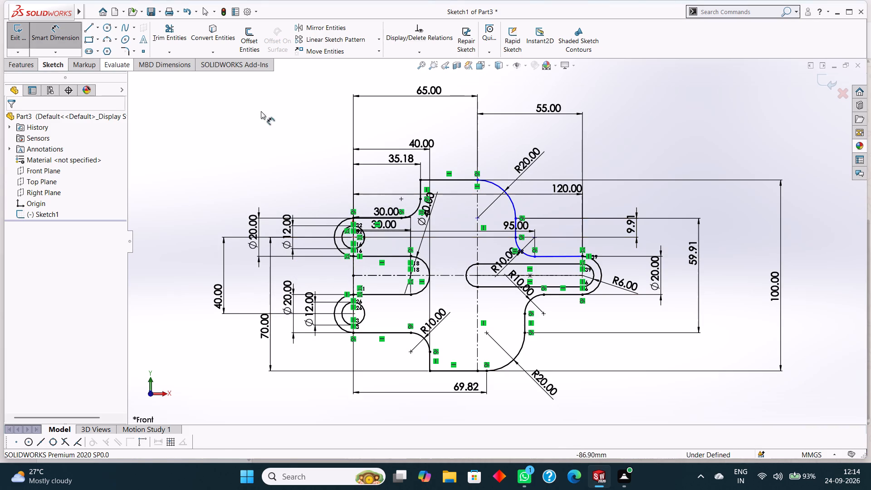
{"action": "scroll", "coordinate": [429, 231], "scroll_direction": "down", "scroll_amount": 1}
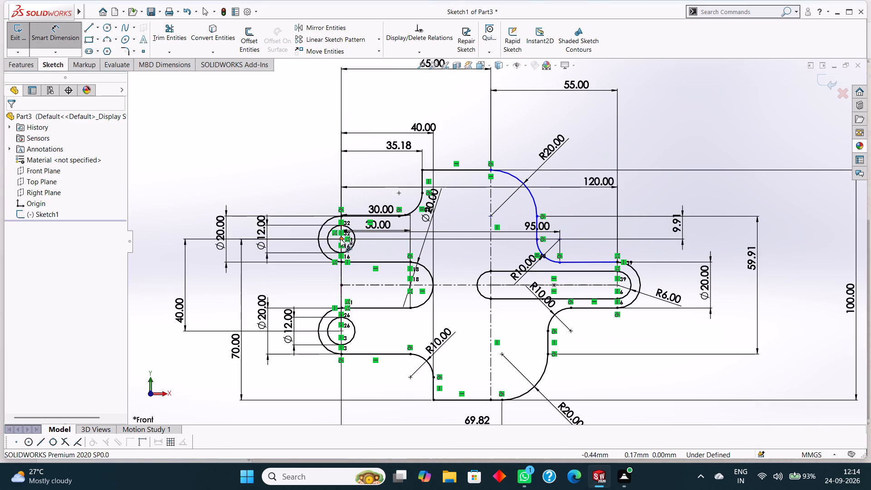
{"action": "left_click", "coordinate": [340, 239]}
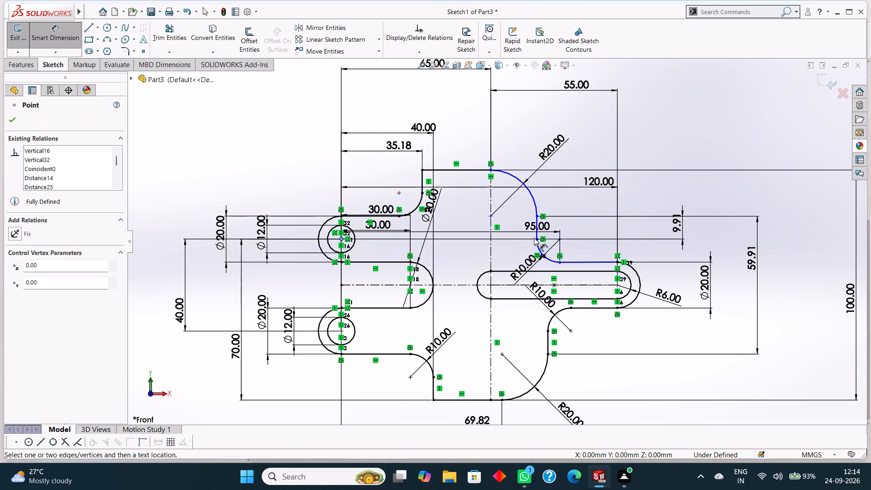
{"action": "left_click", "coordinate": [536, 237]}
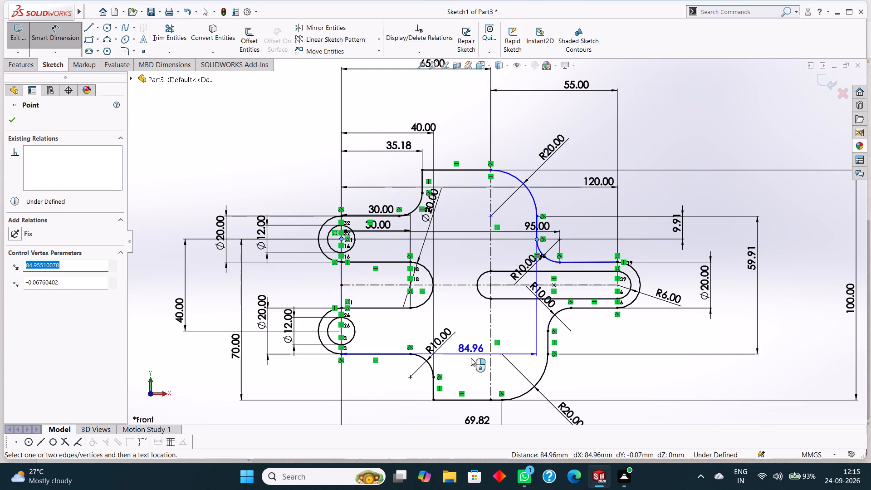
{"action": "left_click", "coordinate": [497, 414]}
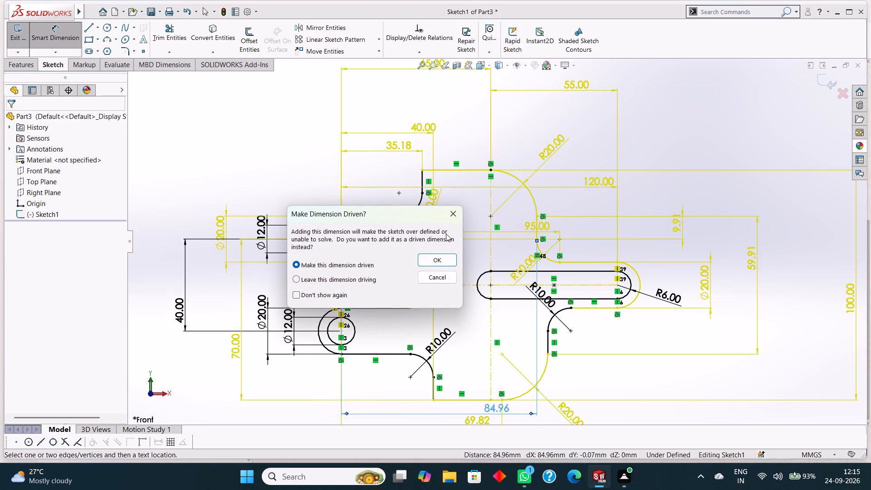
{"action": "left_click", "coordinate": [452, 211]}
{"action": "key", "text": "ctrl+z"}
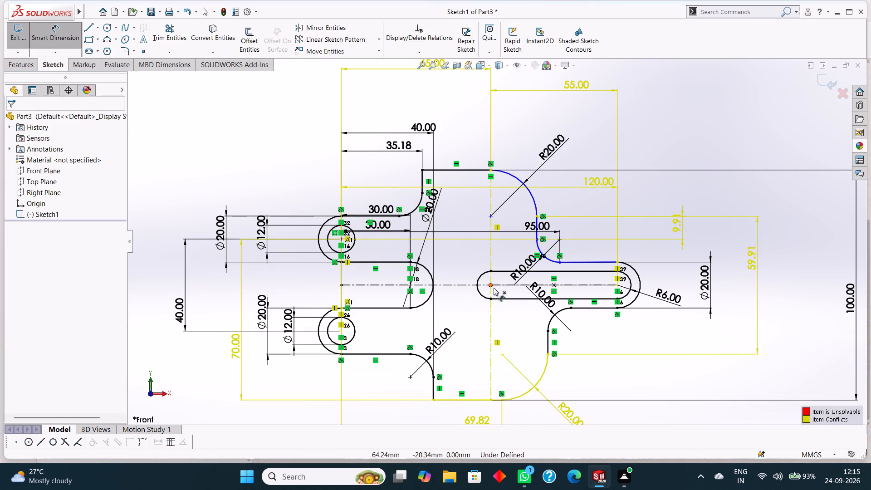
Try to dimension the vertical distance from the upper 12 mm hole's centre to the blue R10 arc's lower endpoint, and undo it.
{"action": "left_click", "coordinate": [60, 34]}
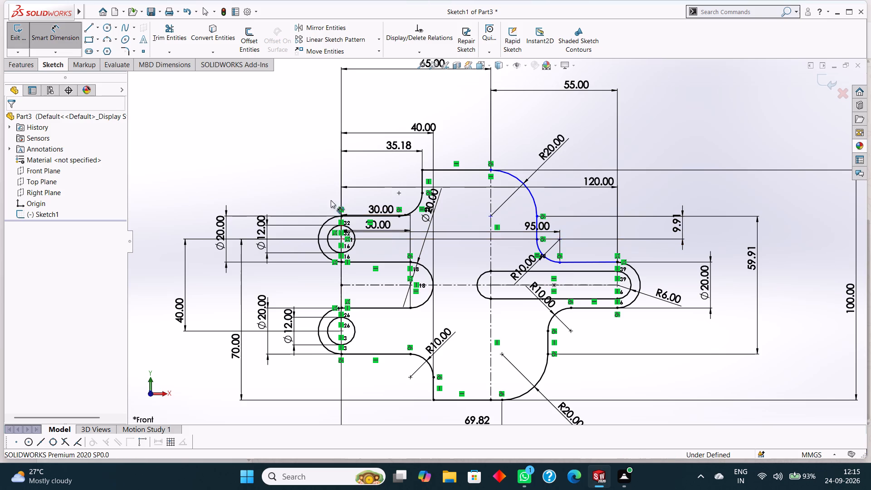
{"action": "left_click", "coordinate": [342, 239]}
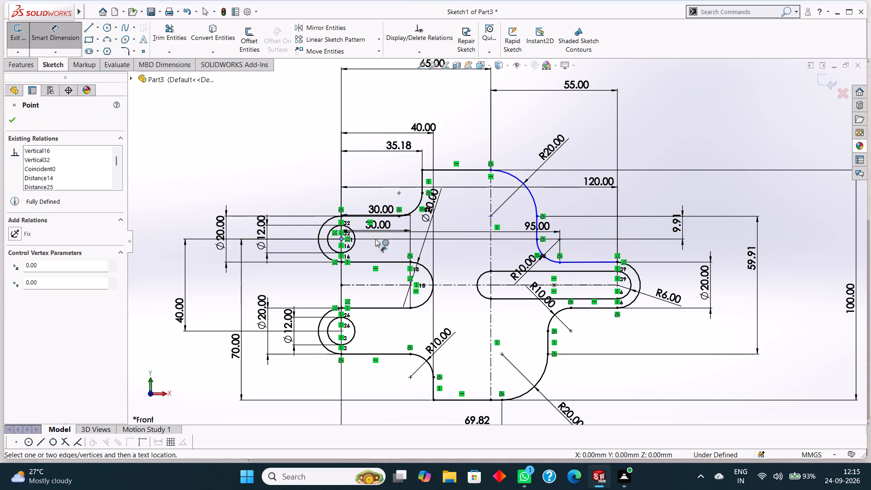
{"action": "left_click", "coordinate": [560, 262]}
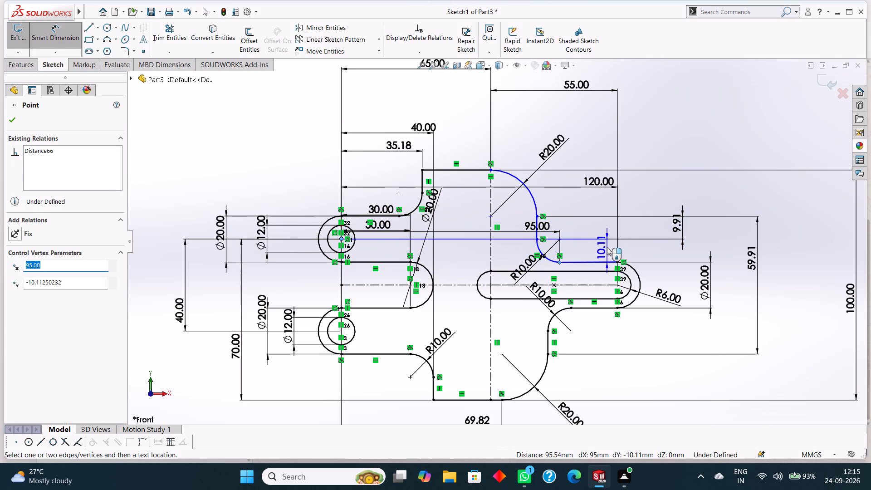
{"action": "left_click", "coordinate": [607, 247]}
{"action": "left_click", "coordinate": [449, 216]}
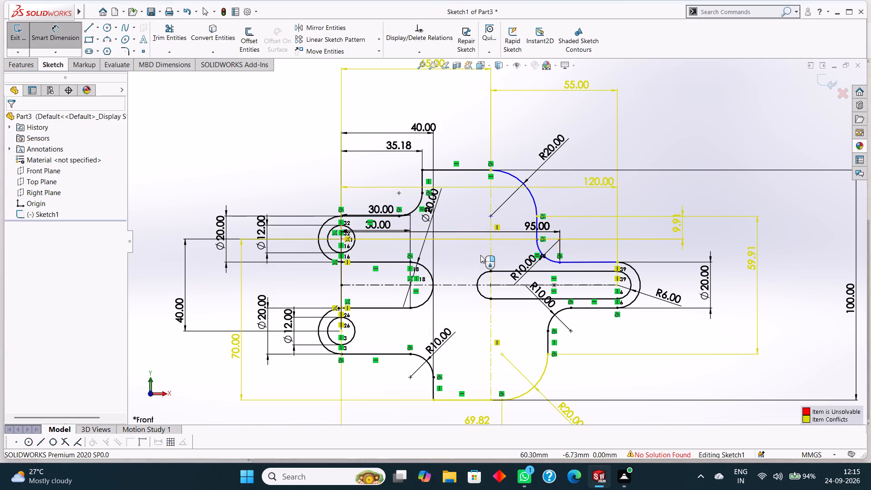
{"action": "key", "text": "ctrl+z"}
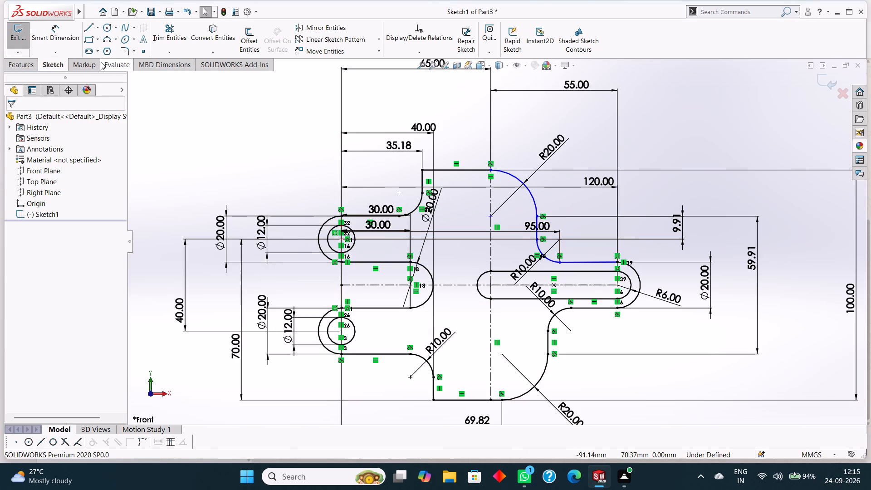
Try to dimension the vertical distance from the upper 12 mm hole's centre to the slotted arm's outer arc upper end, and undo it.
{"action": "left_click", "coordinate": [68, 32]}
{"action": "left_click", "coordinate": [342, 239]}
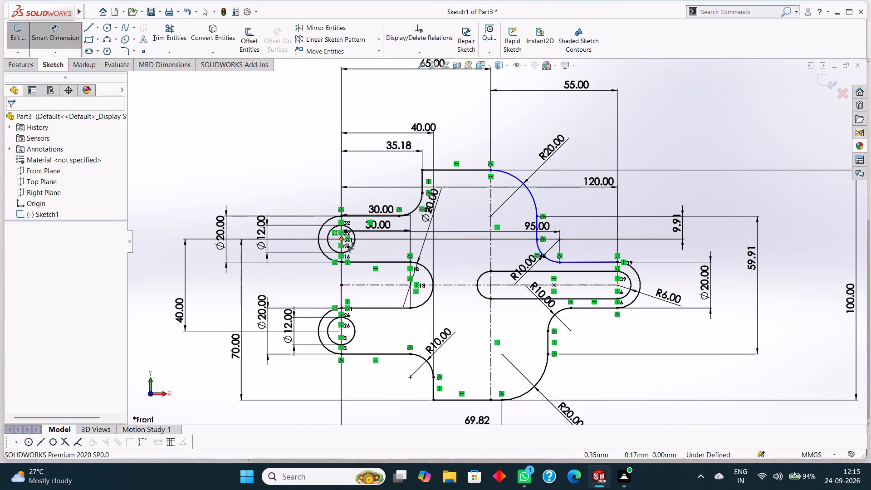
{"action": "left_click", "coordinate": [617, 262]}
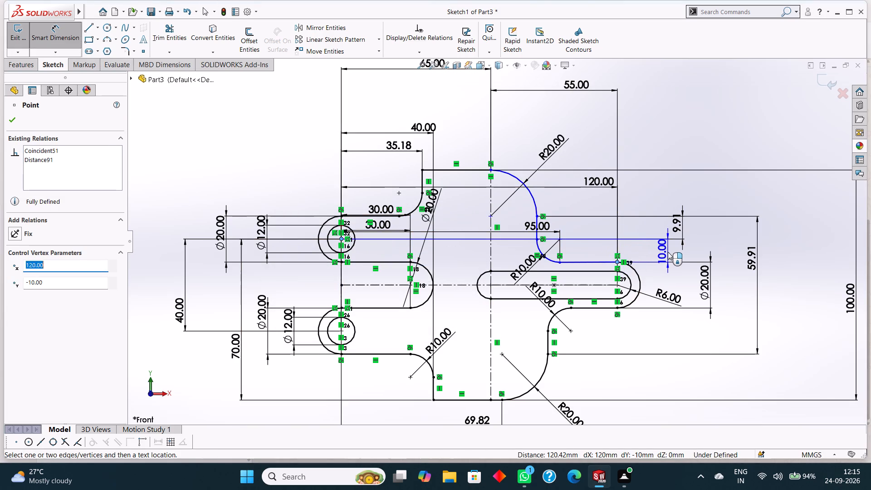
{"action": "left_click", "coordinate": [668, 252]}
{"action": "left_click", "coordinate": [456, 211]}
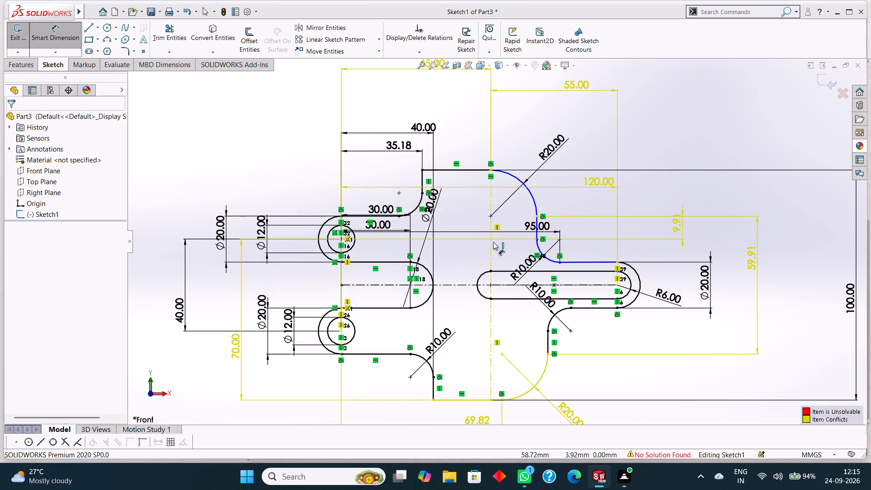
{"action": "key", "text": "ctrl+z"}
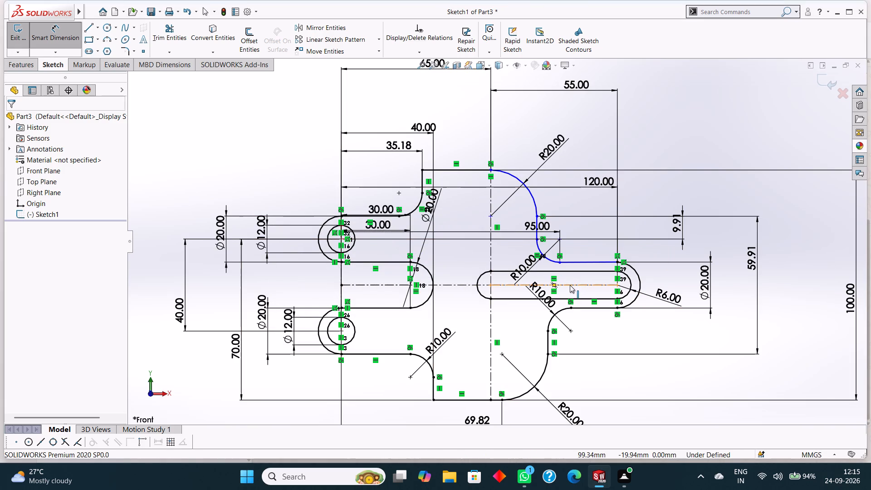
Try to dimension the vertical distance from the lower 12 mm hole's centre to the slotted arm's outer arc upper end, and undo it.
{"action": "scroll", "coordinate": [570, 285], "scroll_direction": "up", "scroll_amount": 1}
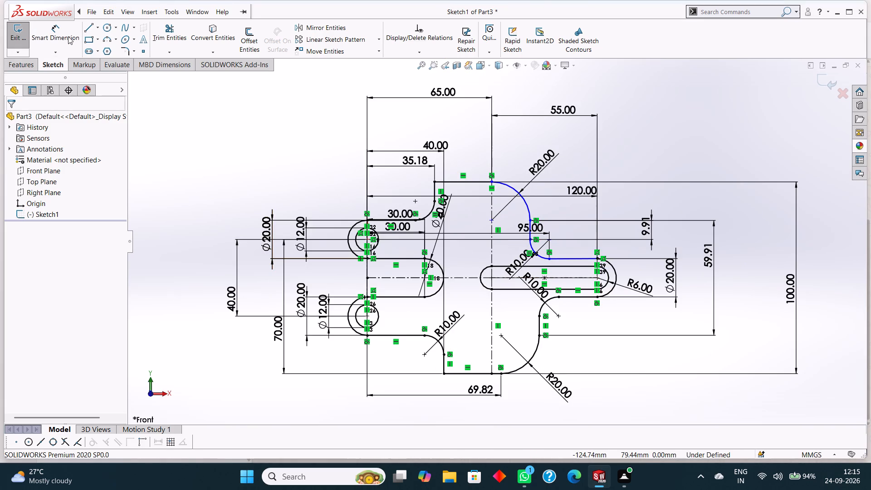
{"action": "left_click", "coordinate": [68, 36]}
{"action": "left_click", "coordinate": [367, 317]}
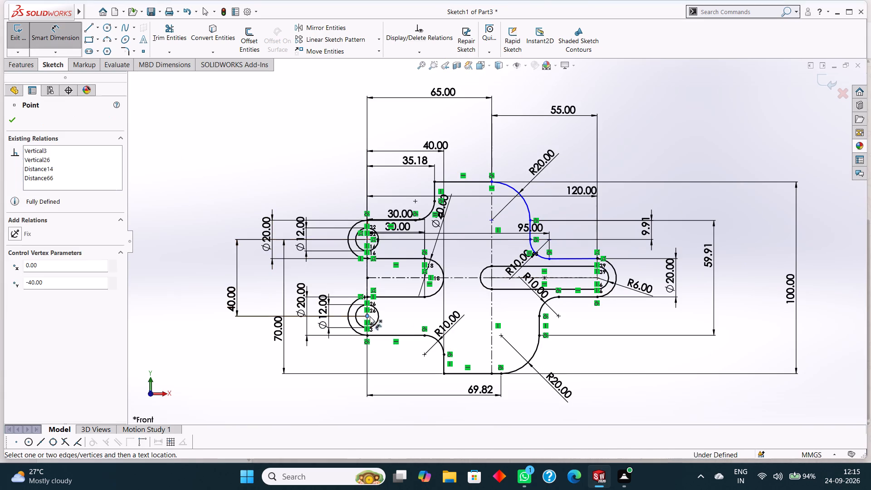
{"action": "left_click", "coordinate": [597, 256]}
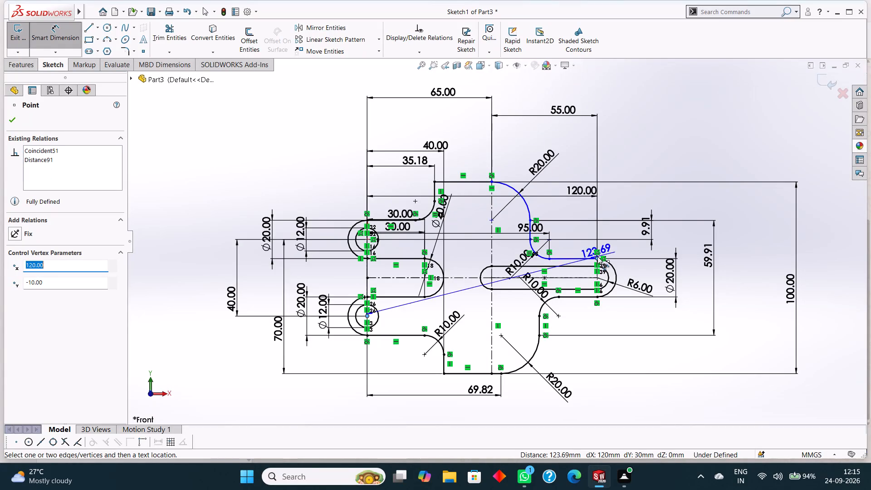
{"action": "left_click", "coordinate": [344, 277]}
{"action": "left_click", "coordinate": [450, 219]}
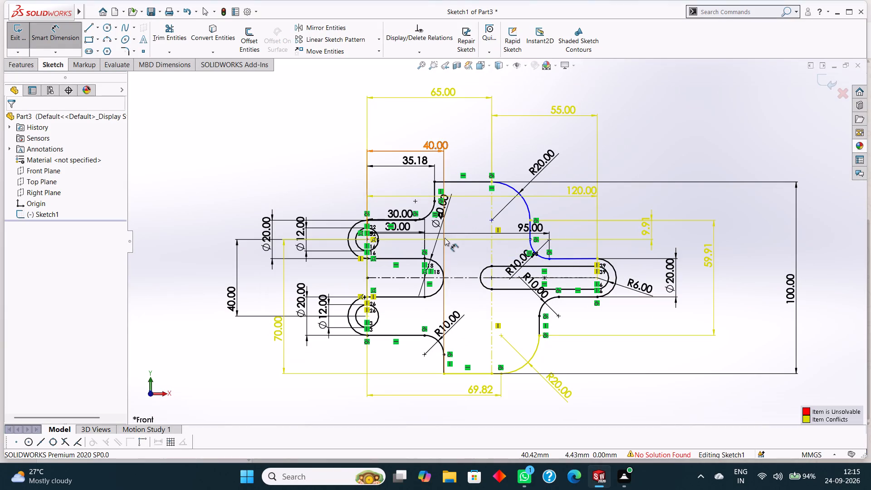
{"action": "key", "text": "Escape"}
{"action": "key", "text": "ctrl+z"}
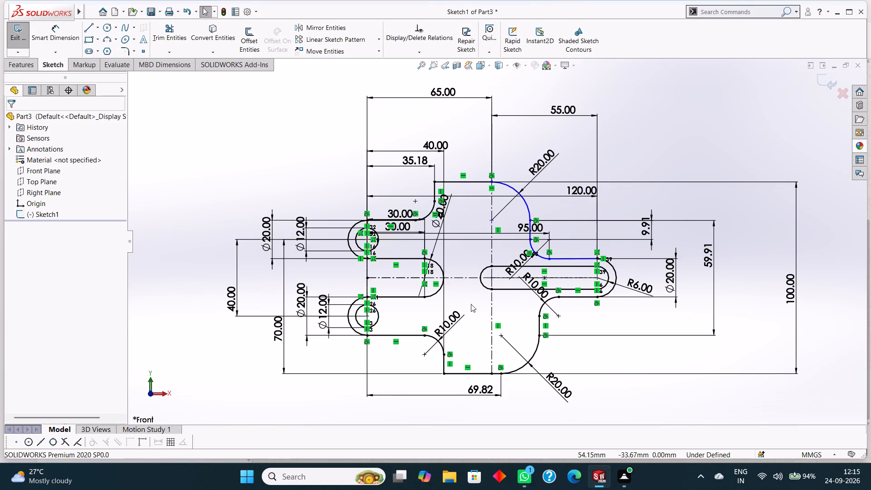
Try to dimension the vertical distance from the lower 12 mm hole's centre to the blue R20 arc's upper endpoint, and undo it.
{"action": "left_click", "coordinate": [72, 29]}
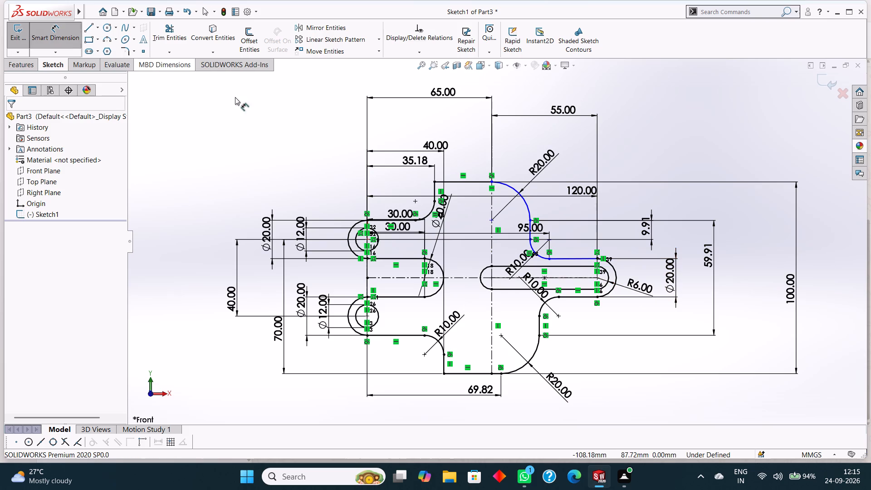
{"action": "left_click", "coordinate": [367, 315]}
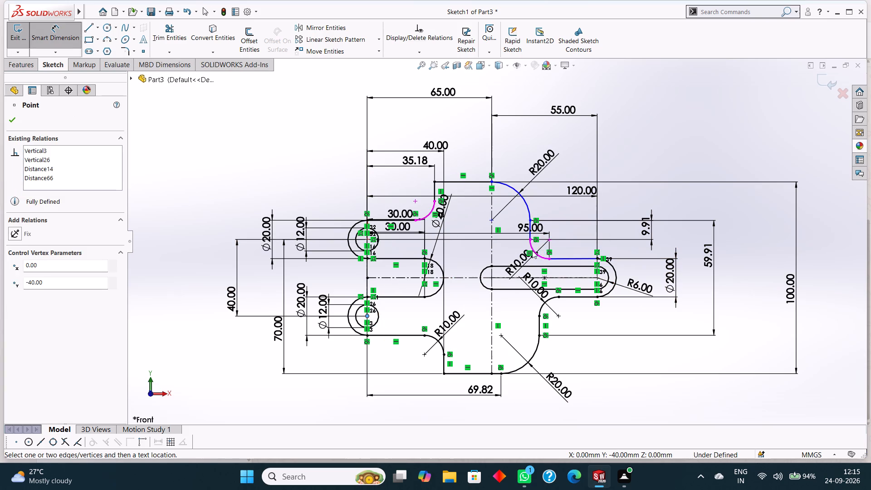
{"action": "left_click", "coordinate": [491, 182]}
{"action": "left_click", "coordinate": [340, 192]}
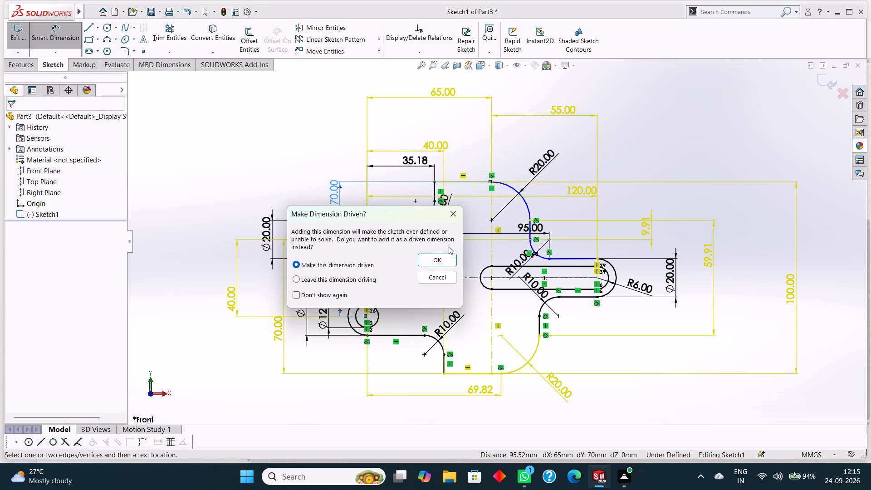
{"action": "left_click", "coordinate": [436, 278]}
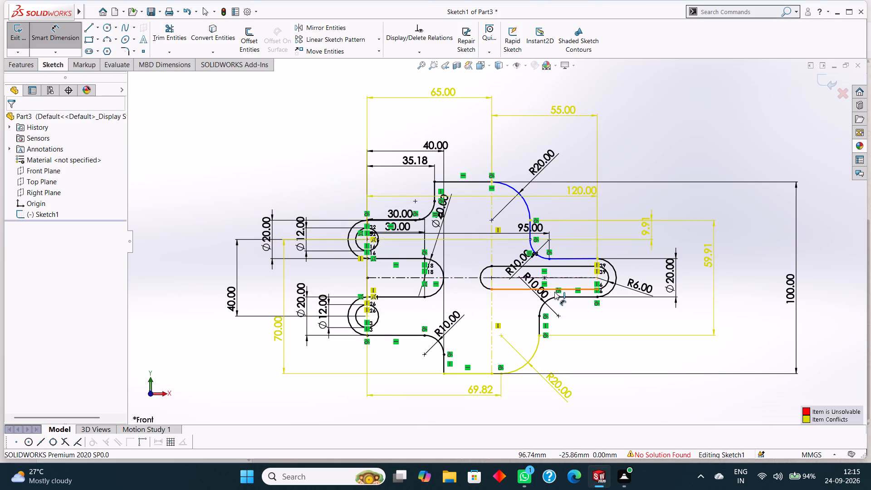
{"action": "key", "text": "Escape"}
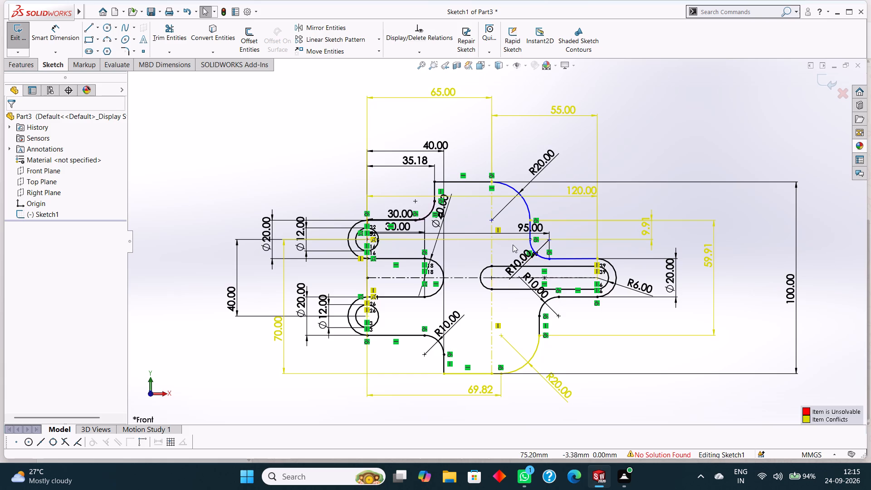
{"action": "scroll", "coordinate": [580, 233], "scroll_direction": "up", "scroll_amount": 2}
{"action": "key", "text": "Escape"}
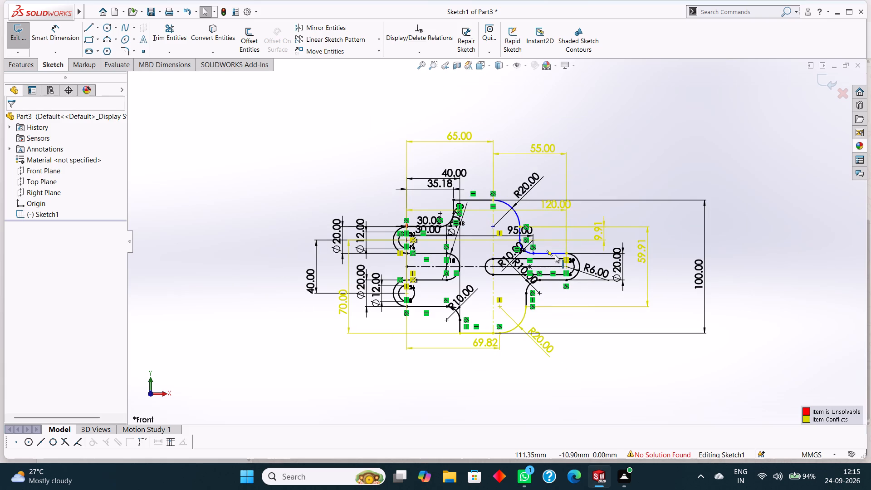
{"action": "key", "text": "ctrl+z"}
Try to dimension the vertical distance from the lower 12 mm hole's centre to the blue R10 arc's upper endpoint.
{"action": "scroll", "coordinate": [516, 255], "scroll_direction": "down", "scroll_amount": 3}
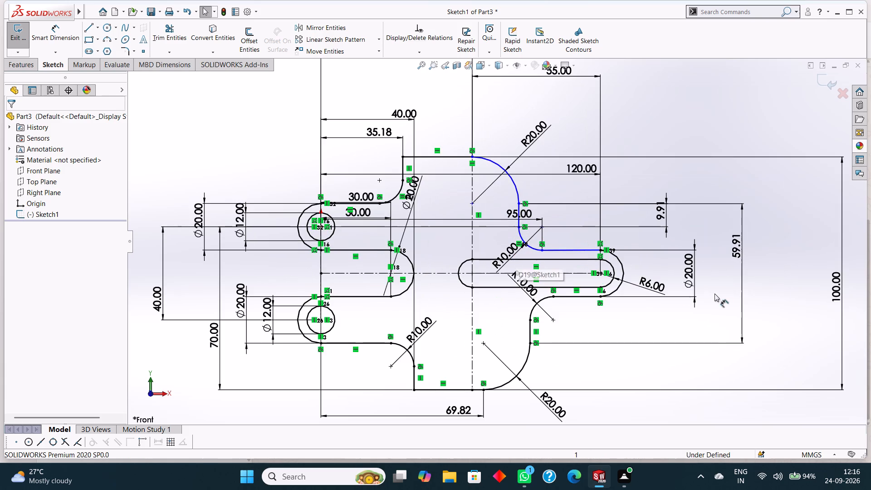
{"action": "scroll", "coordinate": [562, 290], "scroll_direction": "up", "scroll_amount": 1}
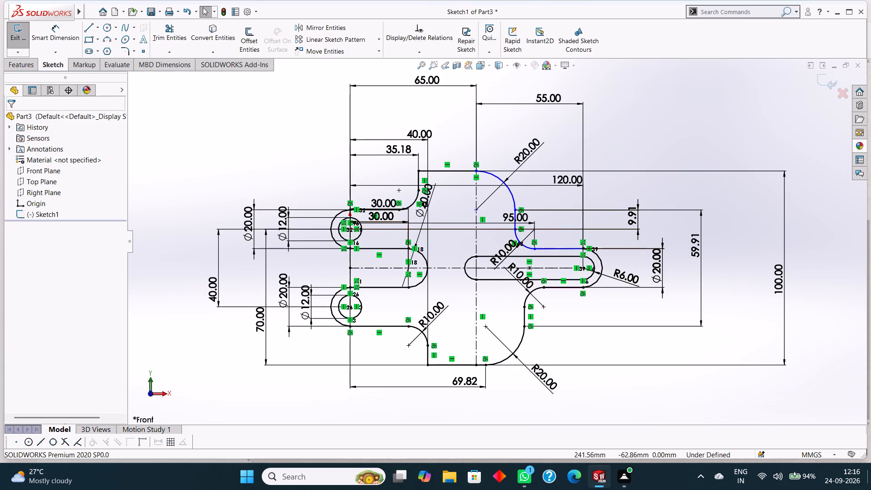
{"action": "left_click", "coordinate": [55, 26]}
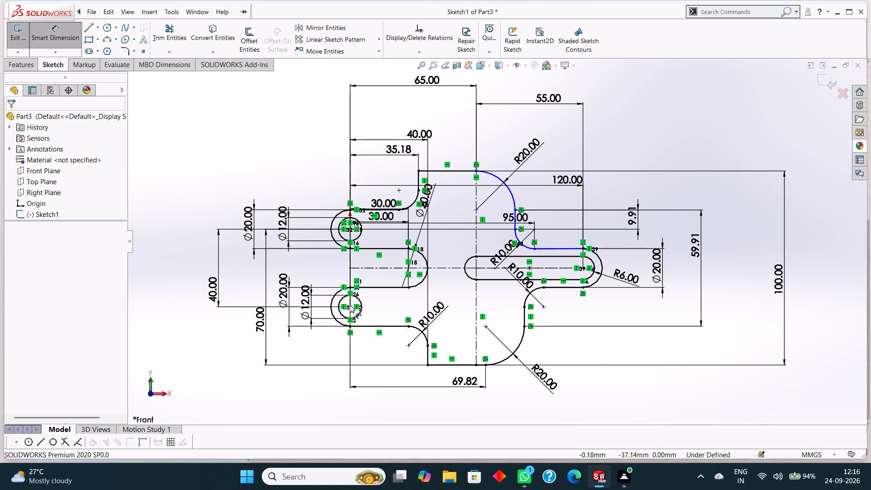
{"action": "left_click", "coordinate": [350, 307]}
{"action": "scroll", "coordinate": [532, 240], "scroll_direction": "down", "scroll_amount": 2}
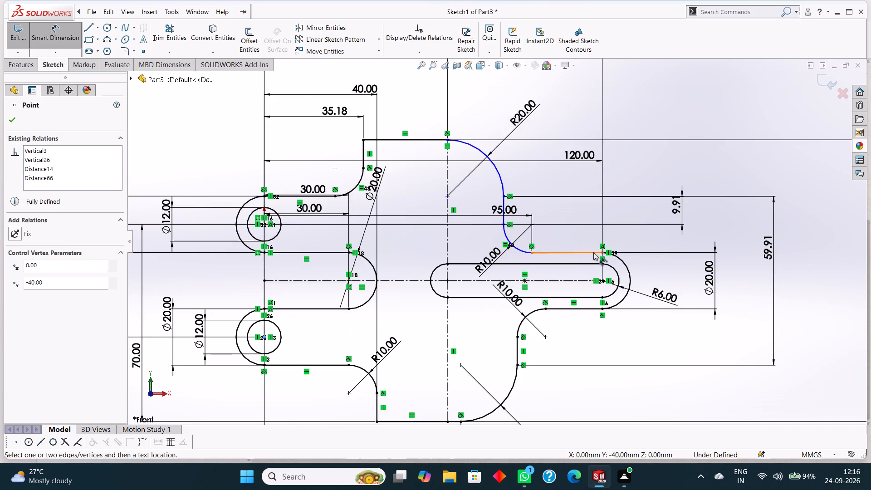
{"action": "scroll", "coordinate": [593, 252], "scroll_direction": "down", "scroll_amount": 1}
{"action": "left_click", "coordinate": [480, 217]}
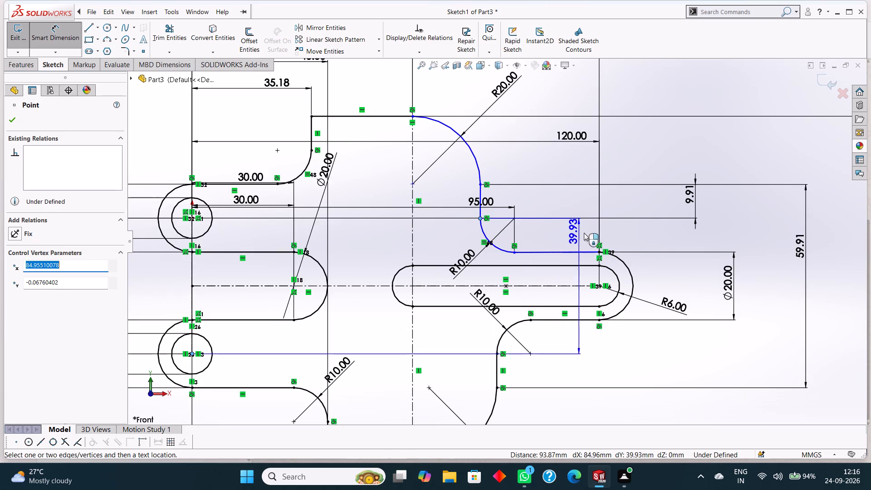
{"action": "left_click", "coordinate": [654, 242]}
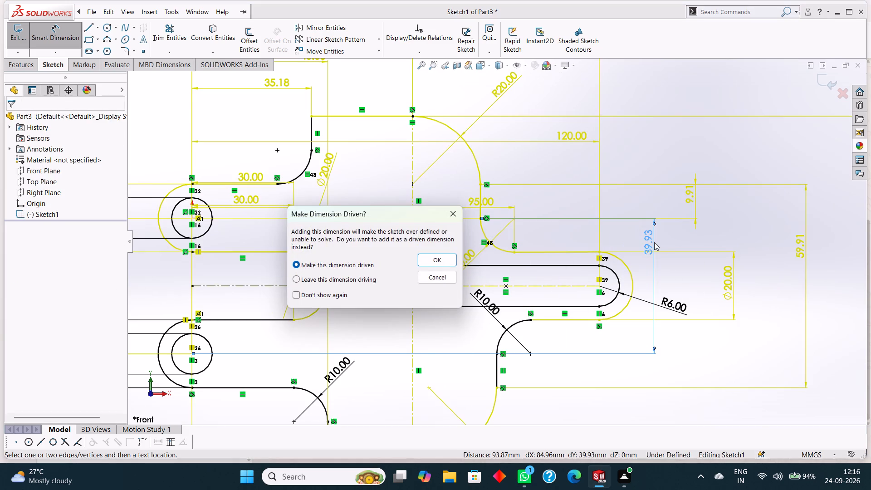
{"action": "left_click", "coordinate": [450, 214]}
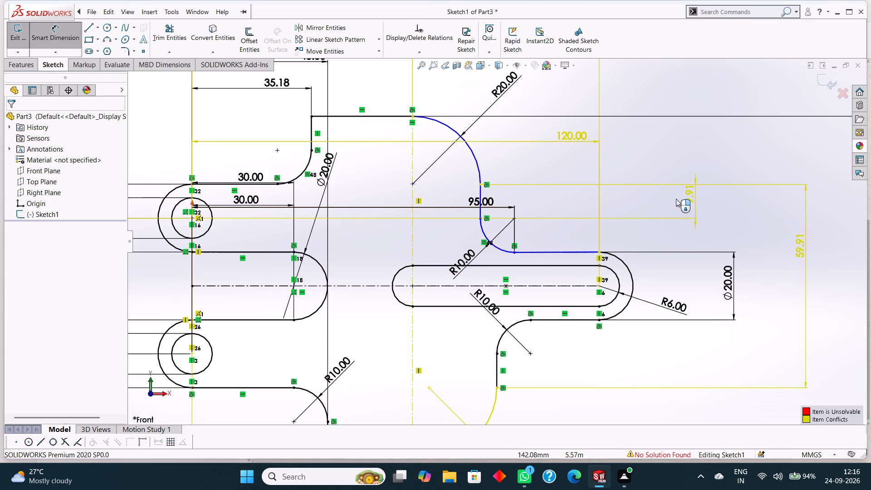
Delete the 9.91 mm vertical dimension between the upper 12 mm hole's centre and the upper R20 arc's lower endpoint.
{"action": "right_click", "coordinate": [683, 195]}
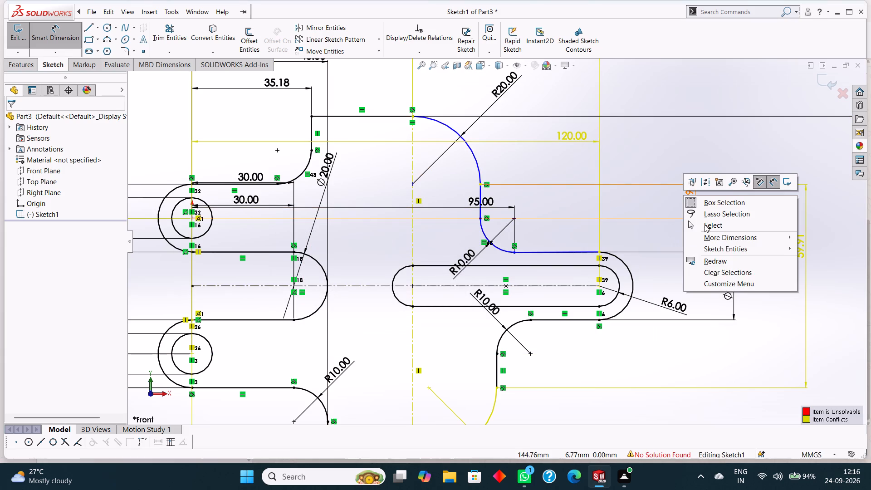
{"action": "left_click", "coordinate": [705, 225]}
{"action": "right_click", "coordinate": [688, 199]}
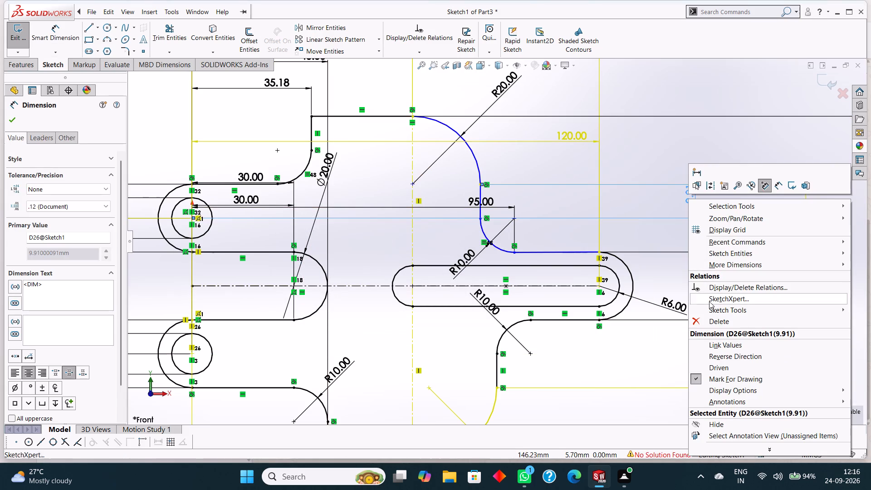
{"action": "left_click", "coordinate": [713, 322]}
Dimension the vertical distance from the lower 12 mm hole's centre to the centre of the slot's outer end.
{"action": "scroll", "coordinate": [540, 242], "scroll_direction": "up", "scroll_amount": 3}
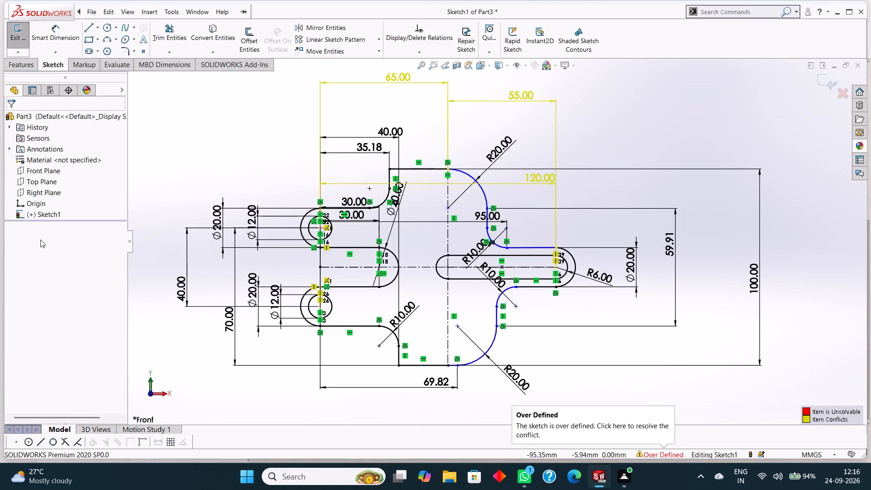
{"action": "left_click", "coordinate": [54, 28]}
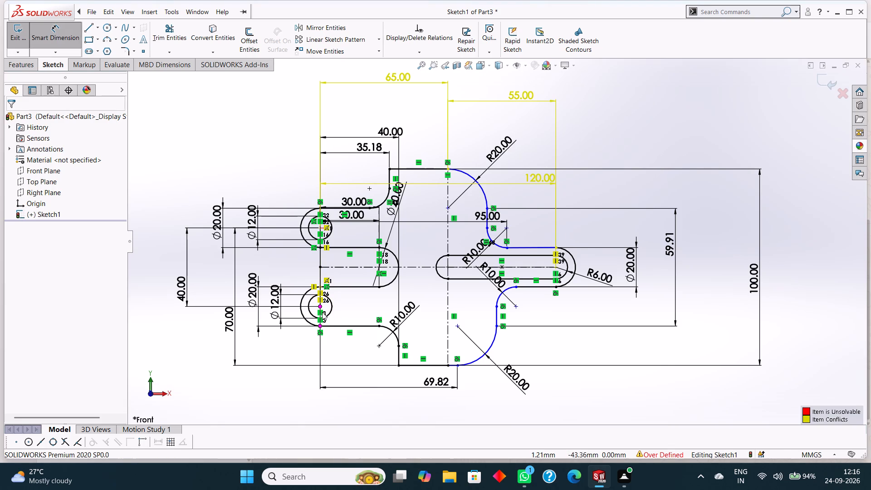
{"action": "left_click", "coordinate": [320, 306]}
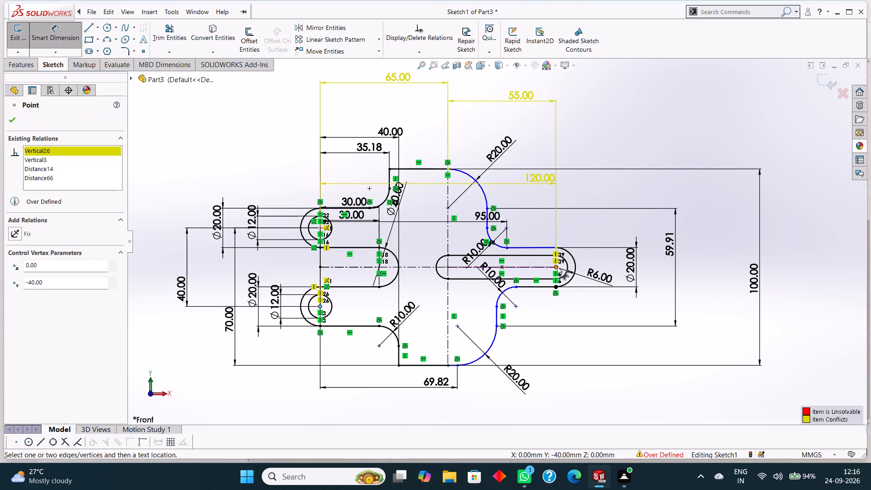
{"action": "left_click", "coordinate": [557, 266]}
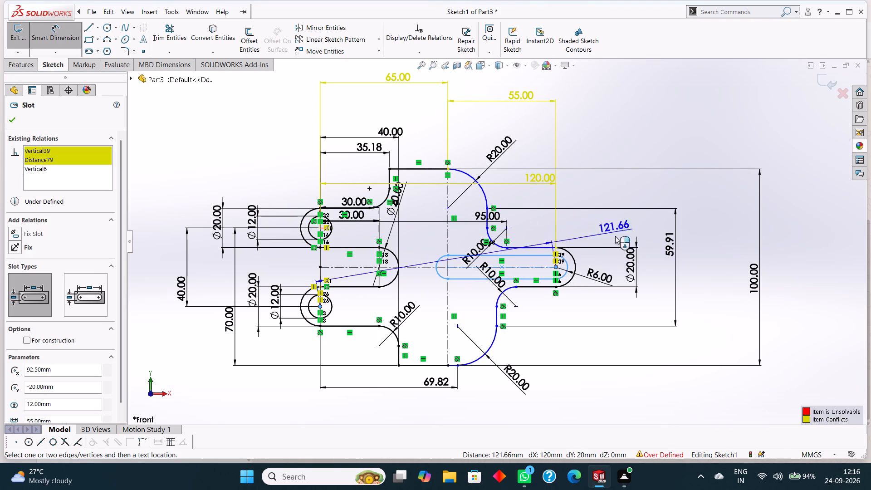
{"action": "left_click", "coordinate": [720, 272]}
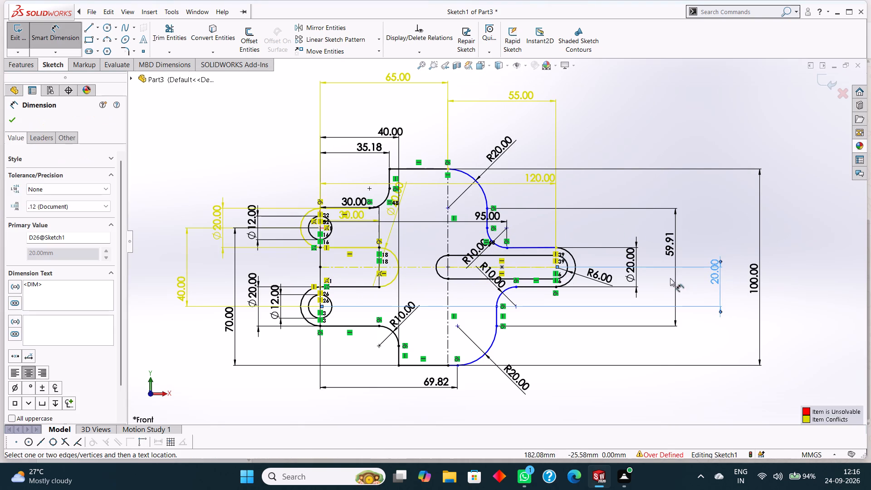
{"action": "left_click", "coordinate": [13, 119]}
{"action": "key", "text": "Escape"}
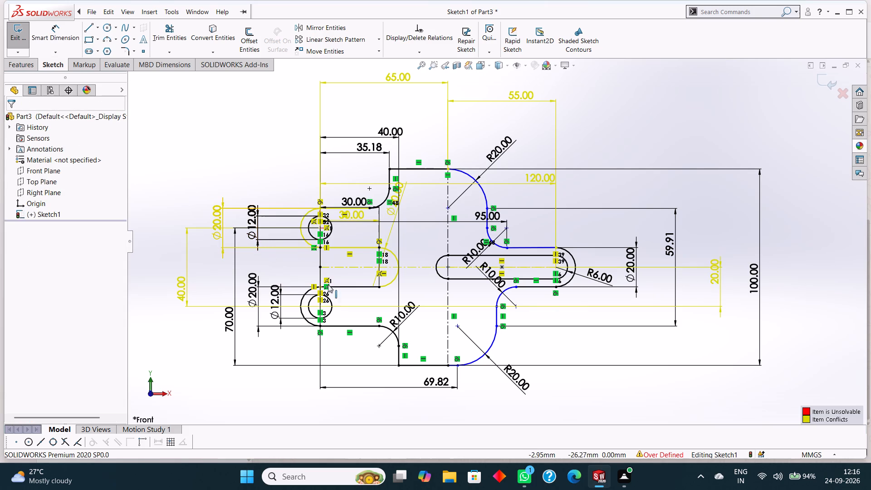
Diagnose the over-defined sketch with SketchXpert and generate its solution sets.
{"action": "left_click", "coordinate": [658, 454]}
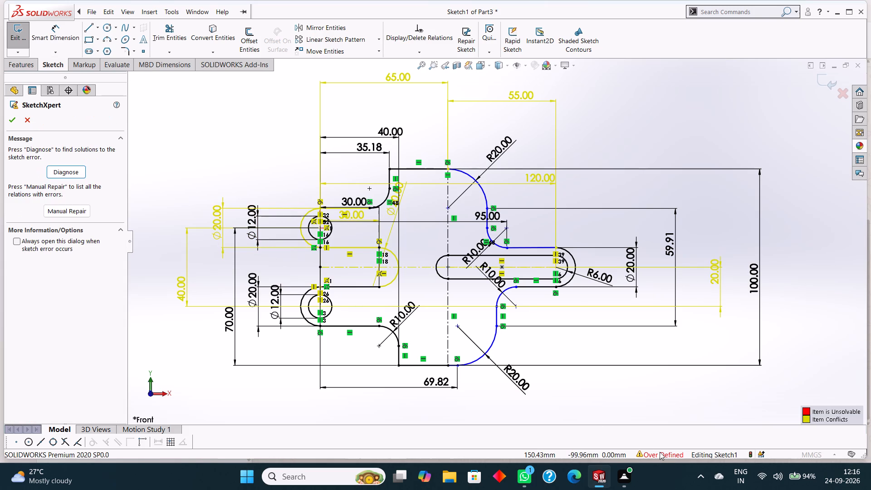
{"action": "left_click", "coordinate": [74, 173]}
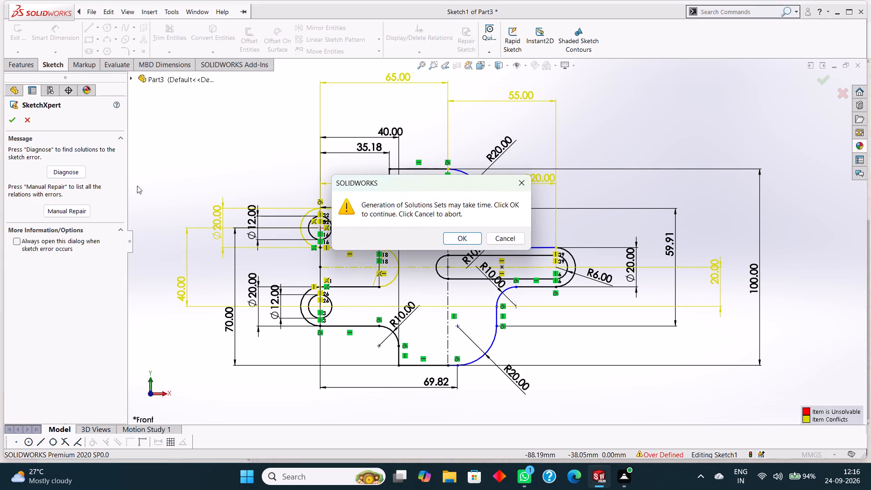
{"action": "left_click", "coordinate": [451, 235]}
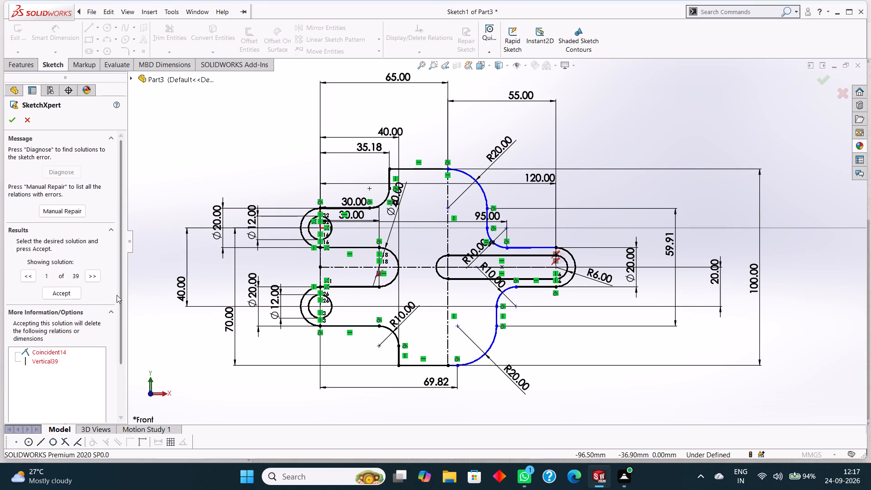
Review the proposed SketchXpert solutions and accept the one that deletes the Vertical39 and Horizontal1 relations.
{"action": "left_click", "coordinate": [96, 282]}
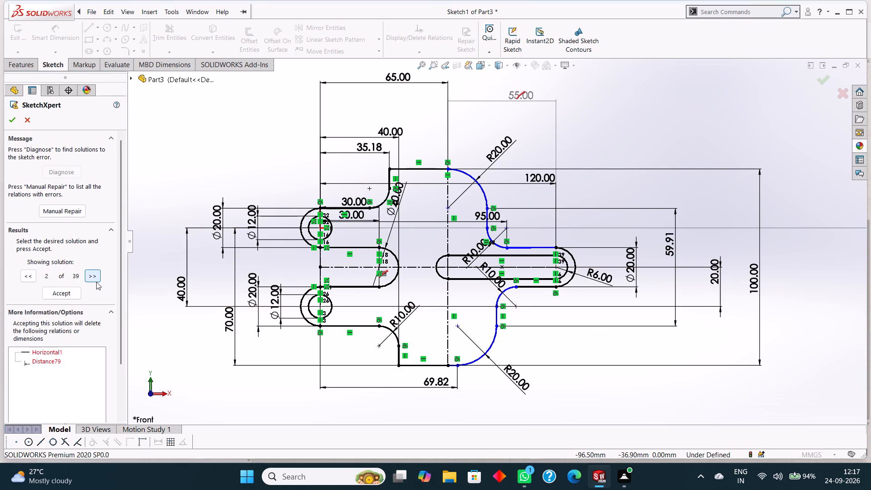
{"action": "left_click", "coordinate": [95, 277]}
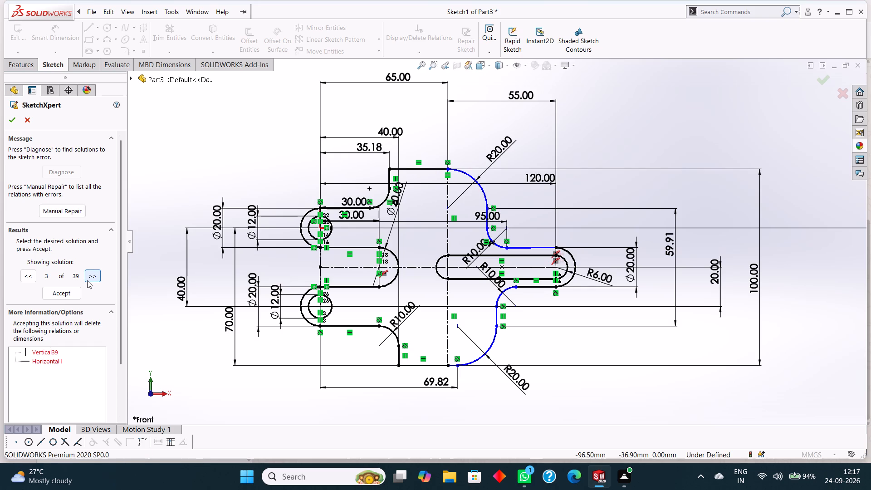
{"action": "left_click", "coordinate": [86, 280]}
{"action": "left_click", "coordinate": [84, 282]}
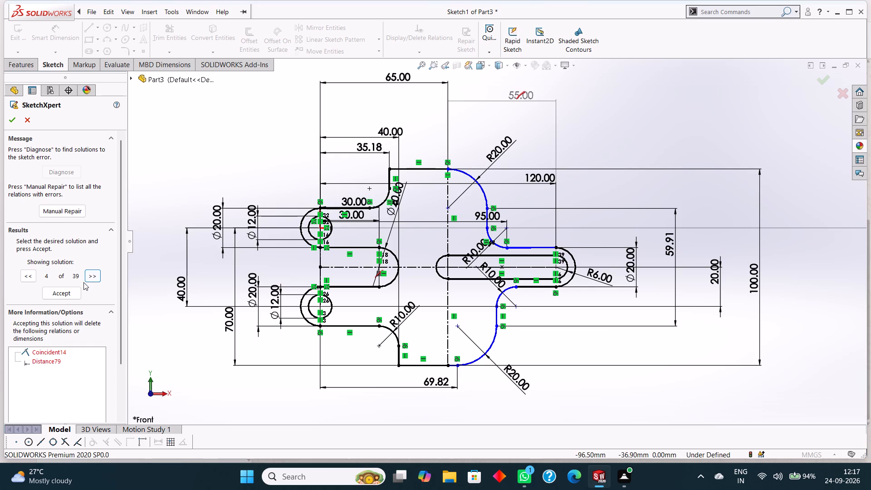
{"action": "left_click", "coordinate": [93, 279]}
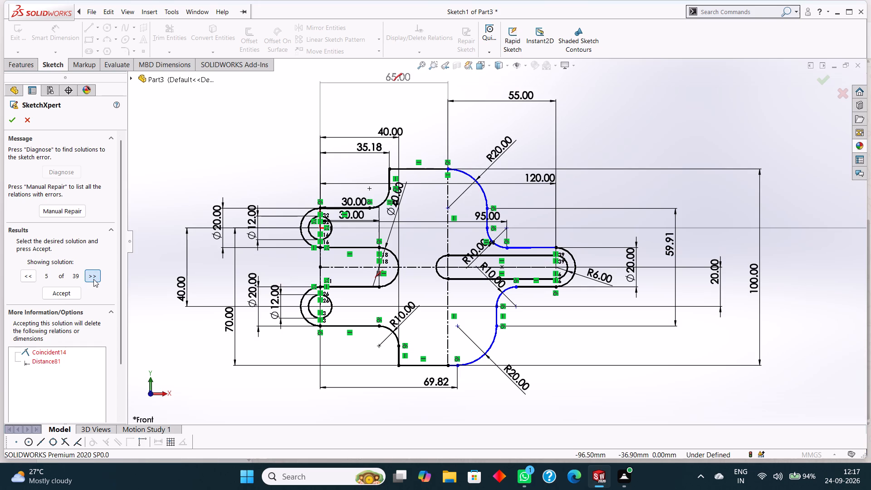
{"action": "left_click", "coordinate": [93, 279]}
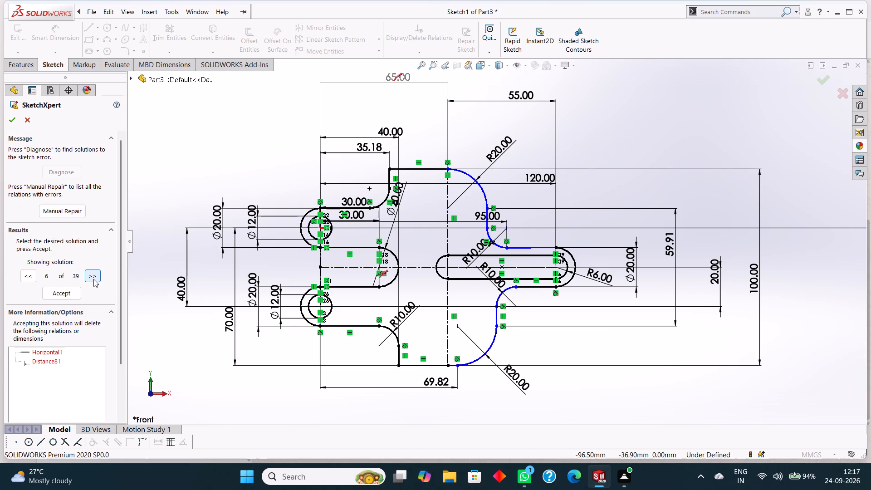
{"action": "left_click", "coordinate": [93, 279]}
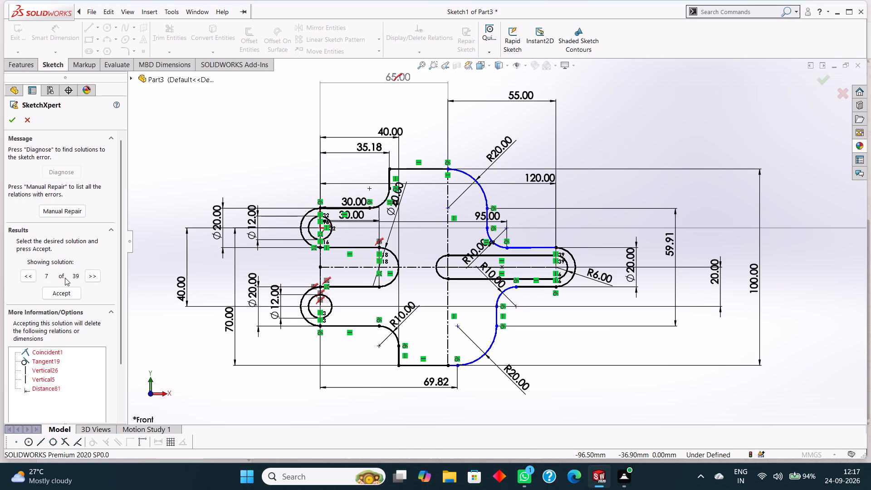
{"action": "left_click", "coordinate": [34, 277]}
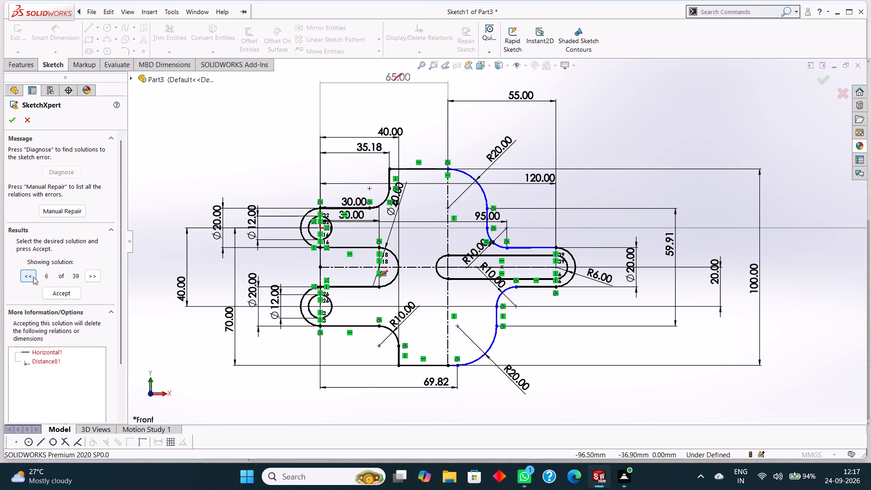
{"action": "left_click", "coordinate": [33, 277]}
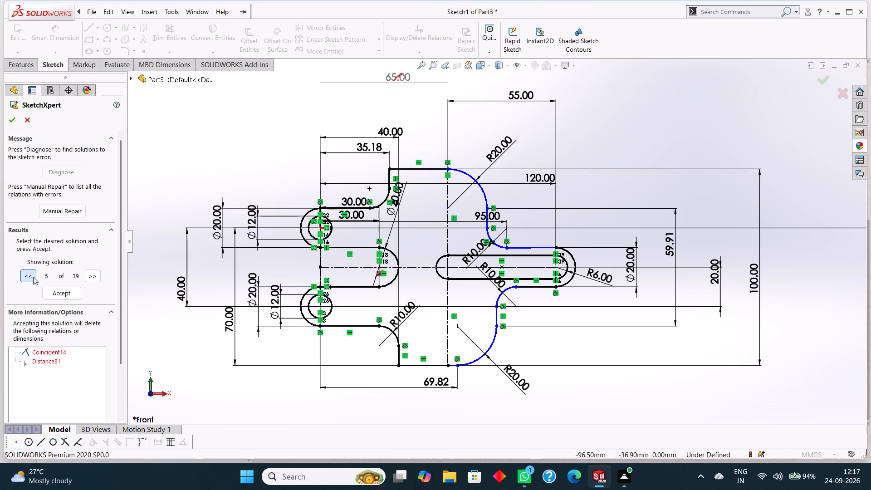
{"action": "left_click", "coordinate": [33, 277]}
{"action": "left_click", "coordinate": [33, 277]}
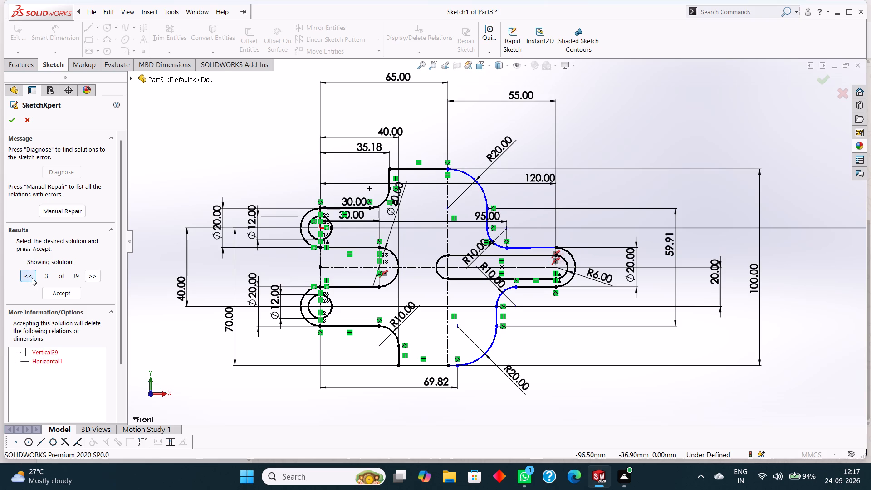
{"action": "left_click", "coordinate": [32, 278]}
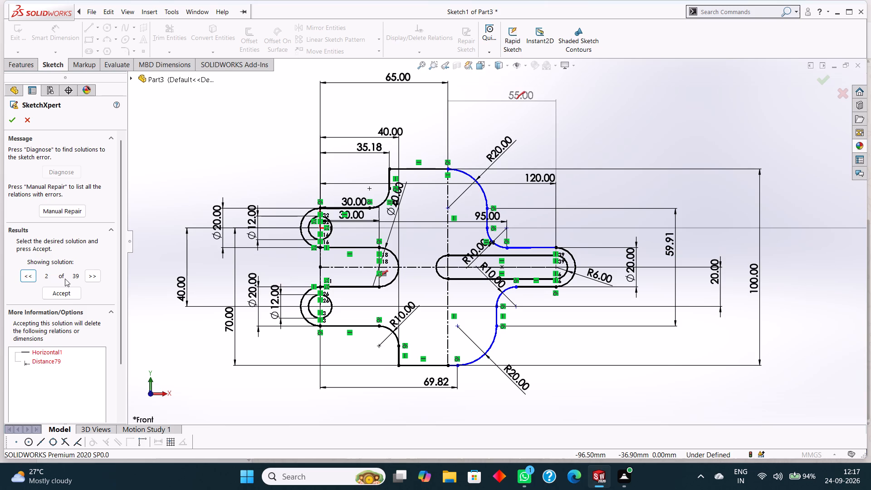
{"action": "left_click", "coordinate": [38, 276]}
{"action": "left_click", "coordinate": [88, 278]}
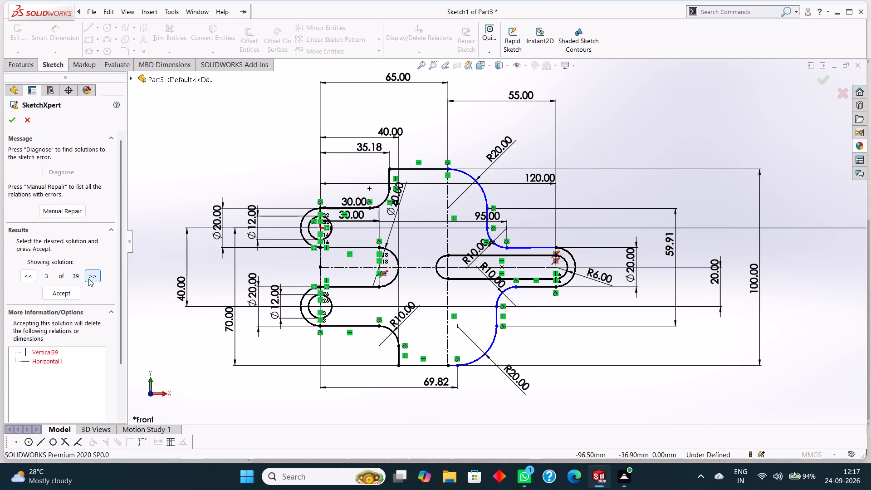
{"action": "left_click", "coordinate": [65, 295]}
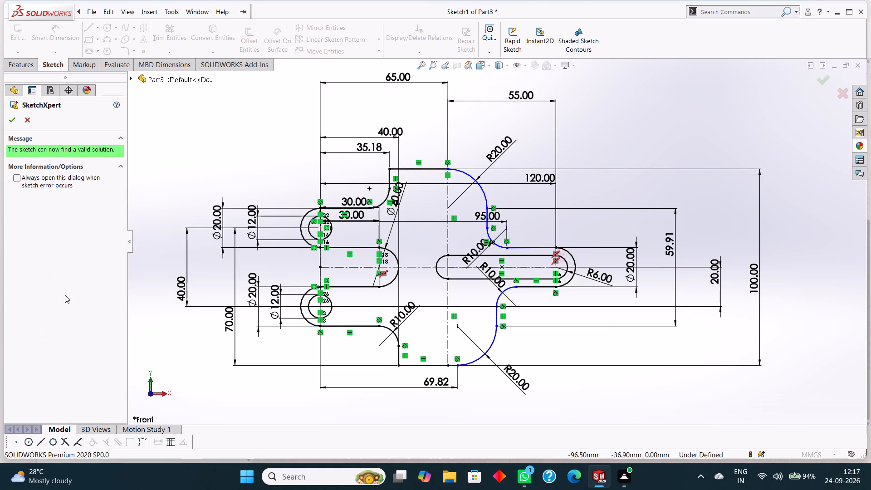
{"action": "left_click", "coordinate": [13, 117]}
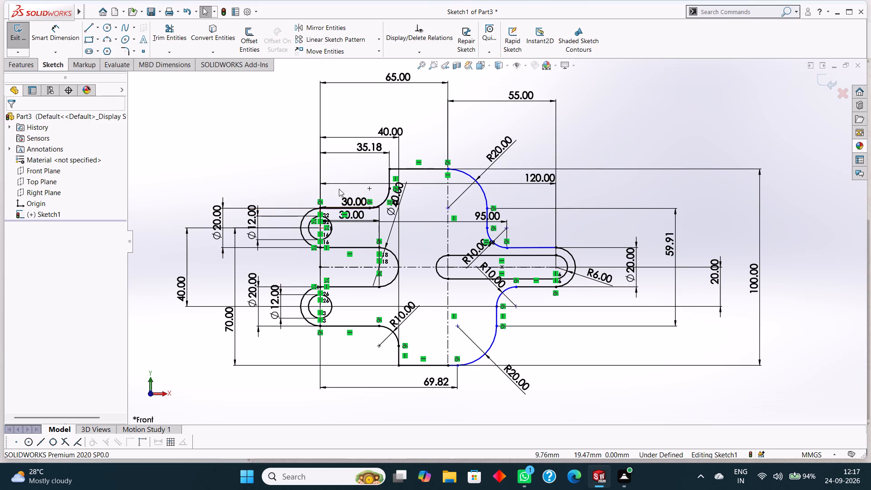
Extrude the Front Plane sketch as a Blind boss 23 mm deep from the sketch plane.
{"action": "left_click", "coordinate": [53, 31]}
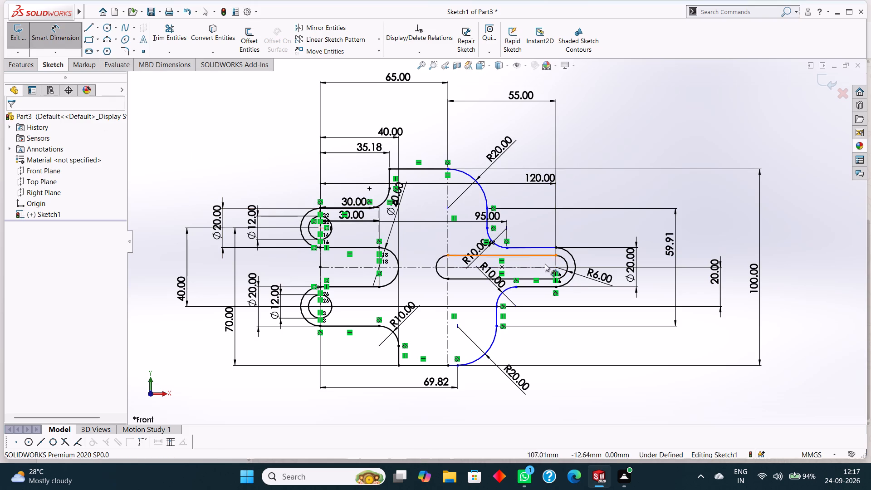
{"action": "key", "text": "Escape"}
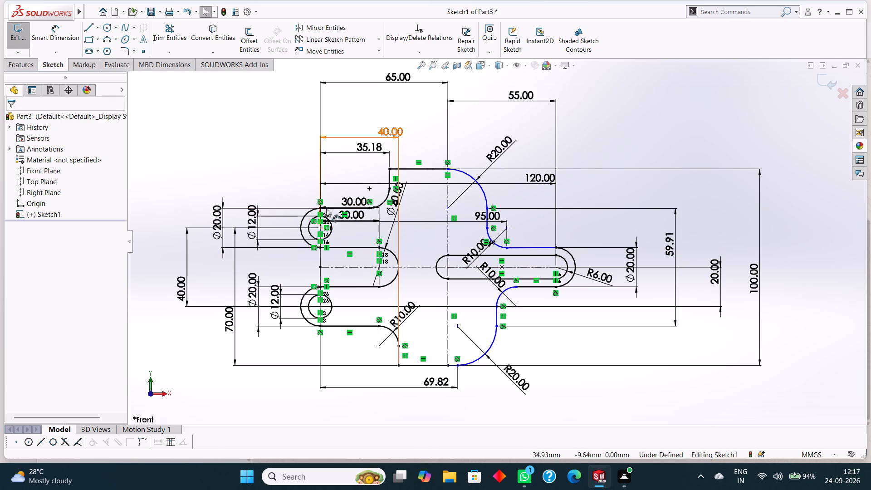
{"action": "left_click", "coordinate": [24, 64]}
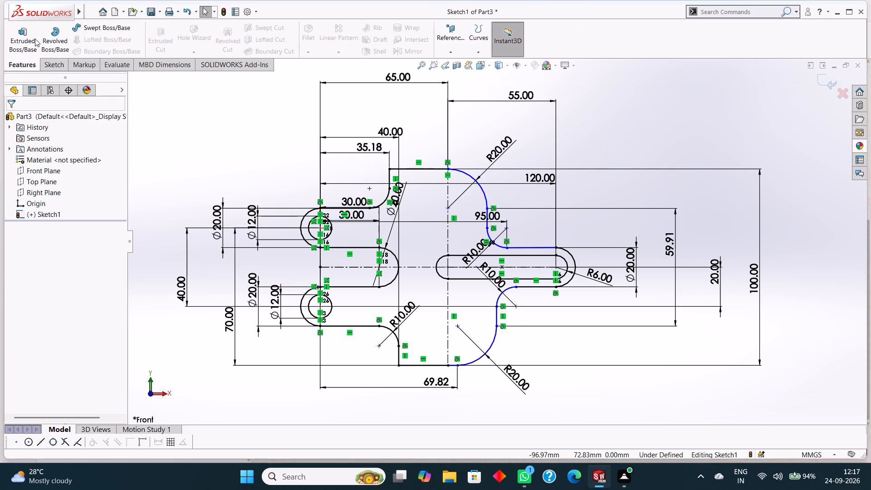
{"action": "left_click", "coordinate": [34, 35]}
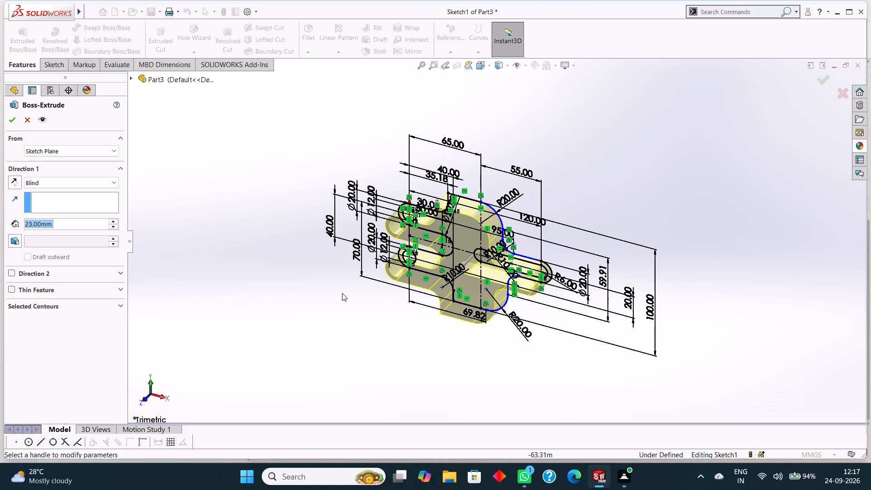
{"action": "left_click", "coordinate": [14, 117]}
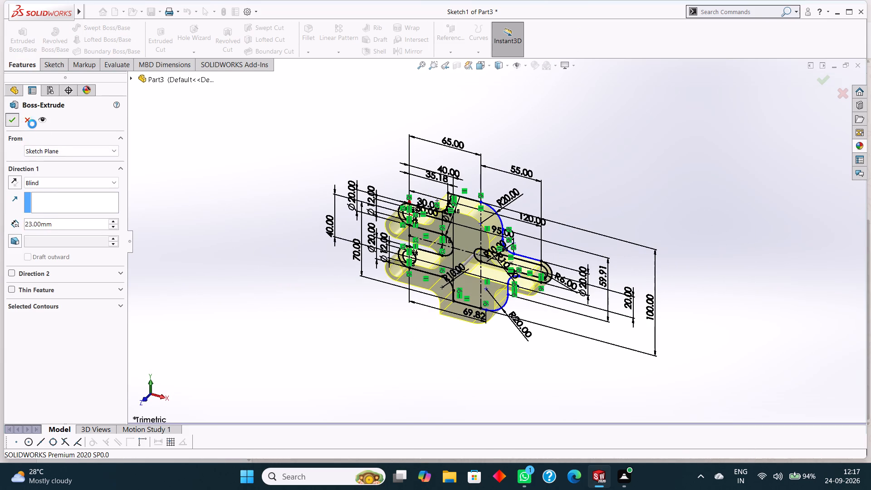
{"action": "left_click", "coordinate": [249, 212]}
Start a new sketch on the extruded plate's large front face, viewed normal to it.
{"action": "middle_click_drag", "start_coordinate": [622, 257], "coordinate": [649, 229]}
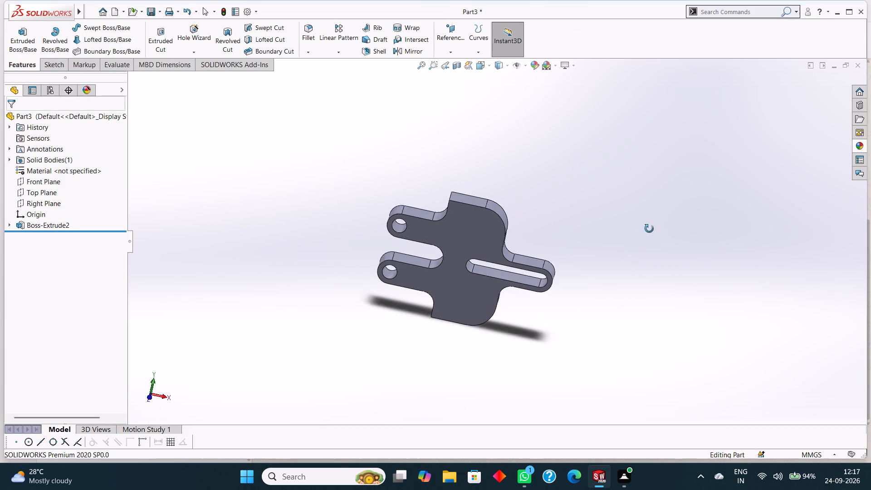
{"action": "middle_click_drag", "start_coordinate": [649, 229], "coordinate": [653, 221]}
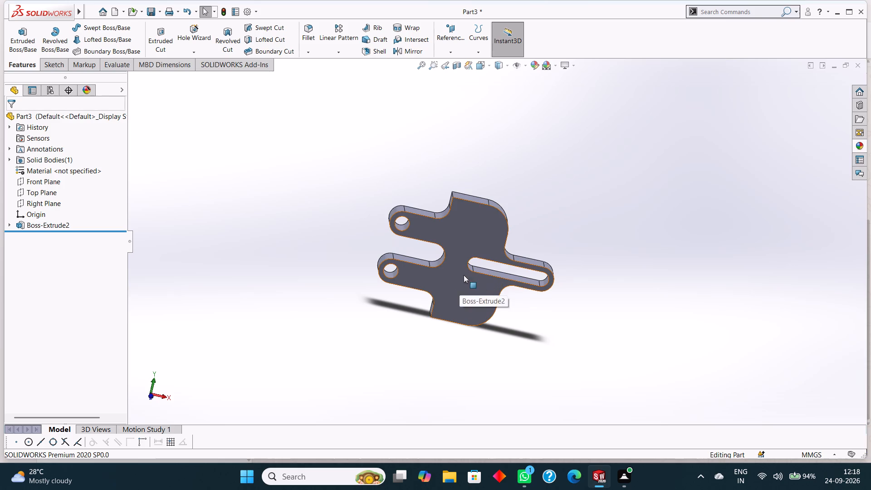
{"action": "left_click", "coordinate": [475, 231]}
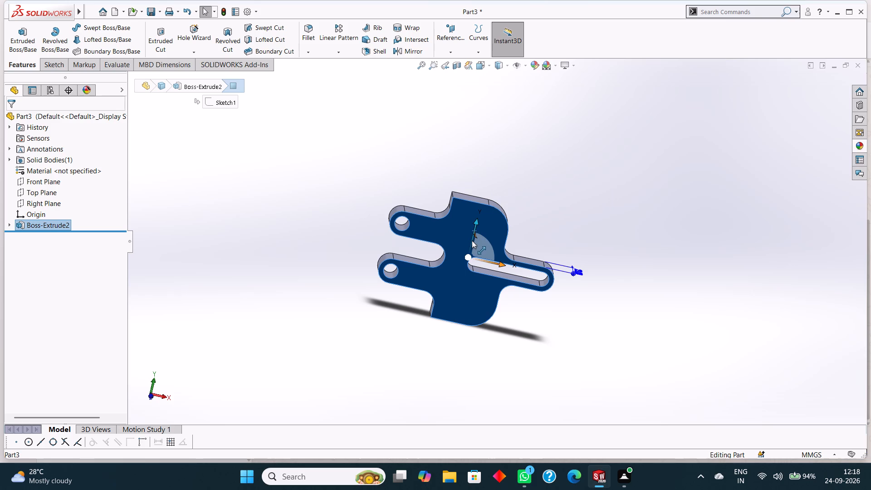
{"action": "key", "text": "ctrl+8"}
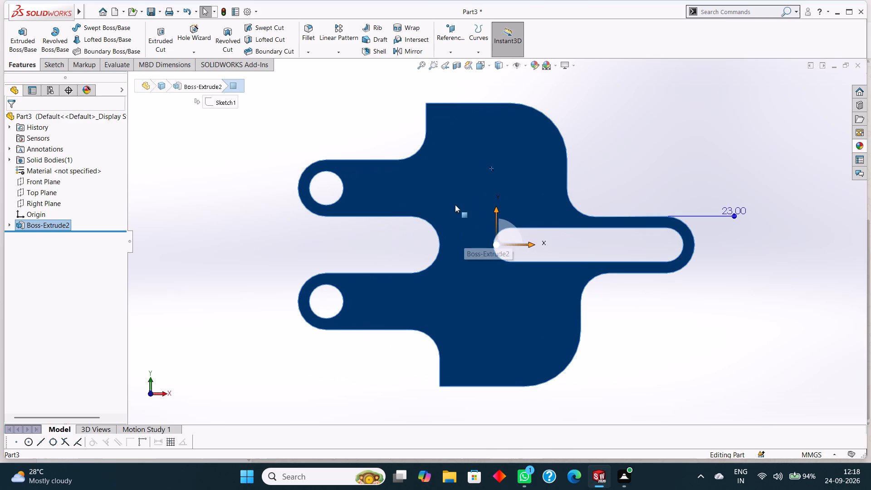
{"action": "right_click", "coordinate": [455, 204]}
{"action": "left_click", "coordinate": [477, 191]}
{"action": "key", "text": "Escape"}
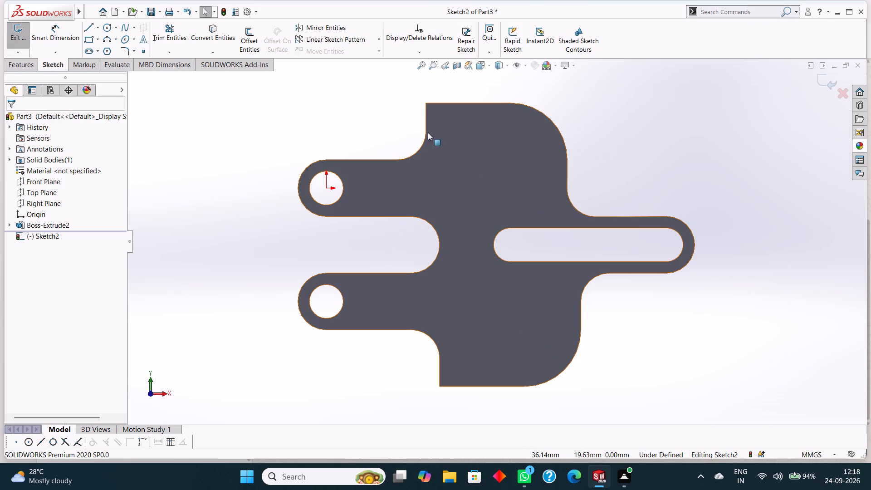
Sketch two concentric circles of about 6.5 mm and 8.8 mm radius on the plate's upper lobe, centred about 50 mm, 13 mm from the origin.
{"action": "left_click", "coordinate": [111, 26]}
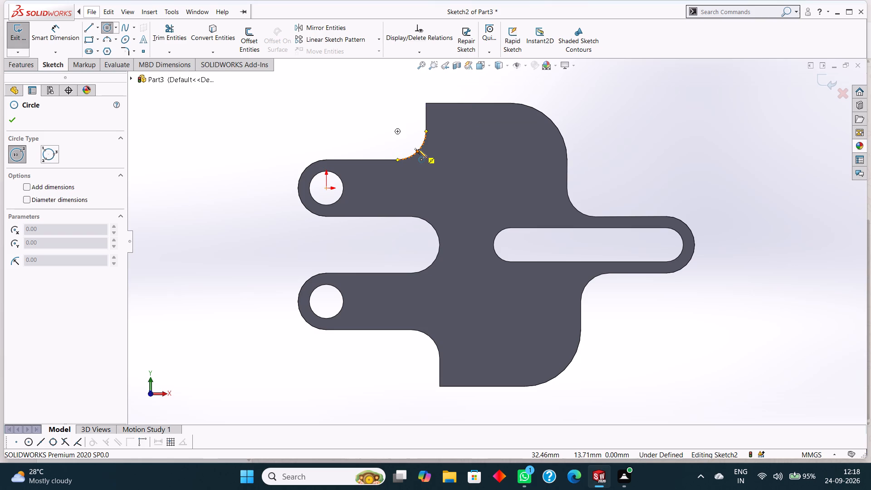
{"action": "left_click", "coordinate": [470, 152]}
{"action": "left_click", "coordinate": [486, 157]}
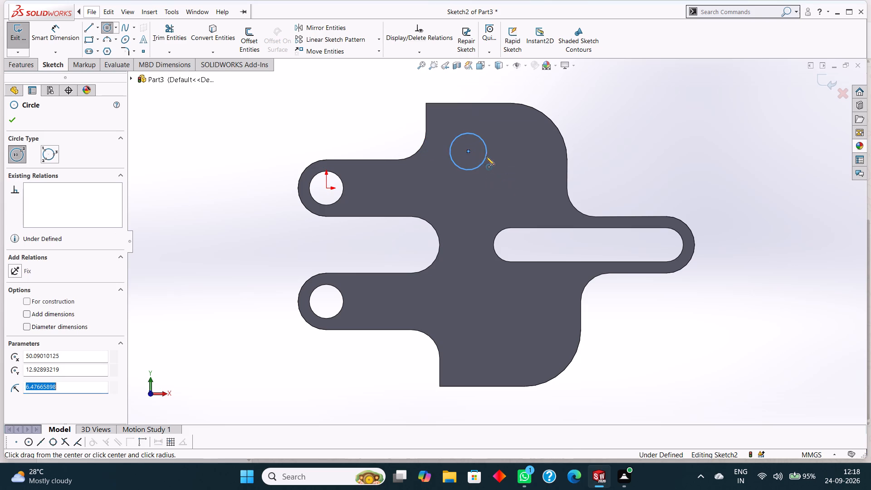
{"action": "left_click", "coordinate": [469, 150]}
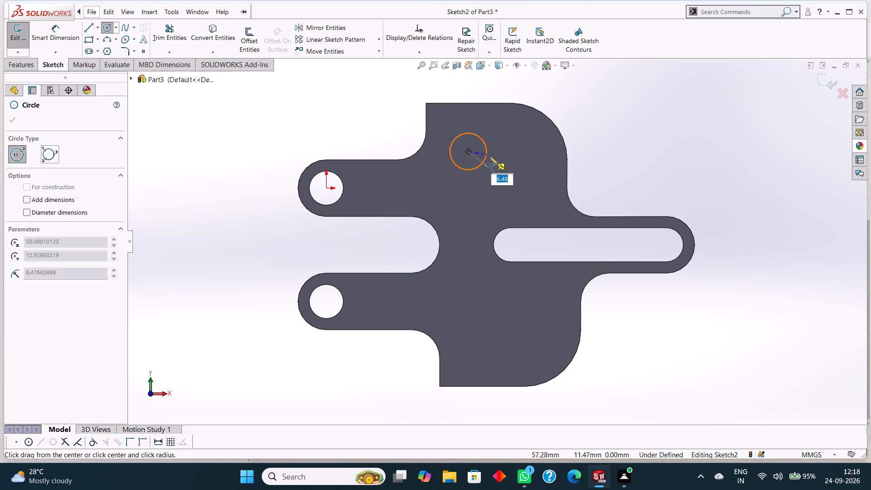
{"action": "left_click", "coordinate": [493, 157]}
{"action": "left_click", "coordinate": [13, 122]}
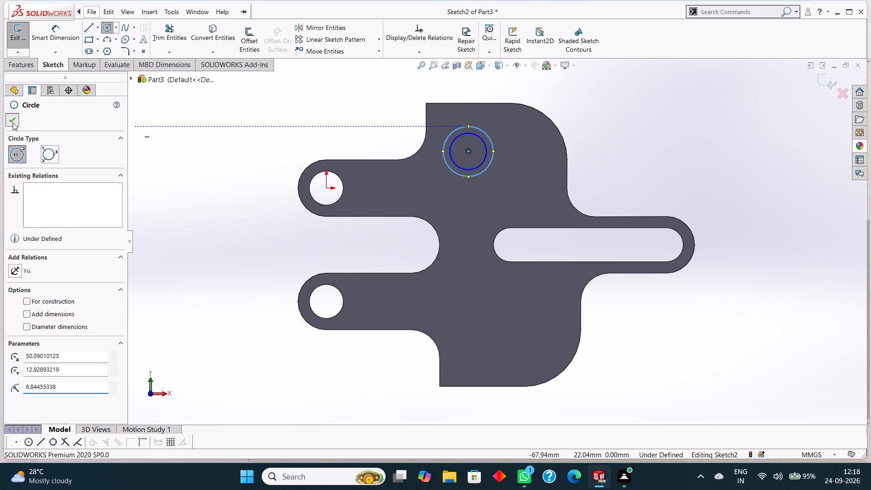
Dimension the concentric circles with diameters of 16 mm for the inner one and 20 mm for the outer one.
{"action": "left_click", "coordinate": [50, 22]}
{"action": "scroll", "coordinate": [480, 160], "scroll_direction": "down", "scroll_amount": 2}
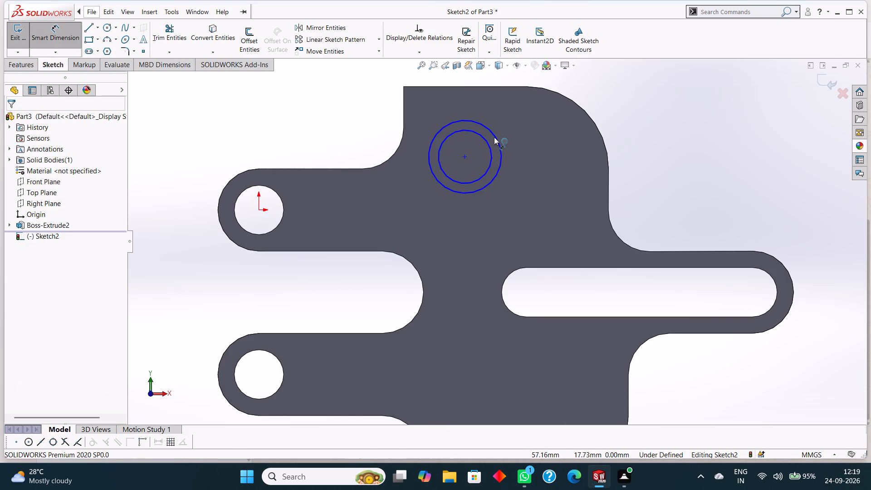
{"action": "left_click", "coordinate": [488, 143]}
{"action": "left_click", "coordinate": [530, 146]}
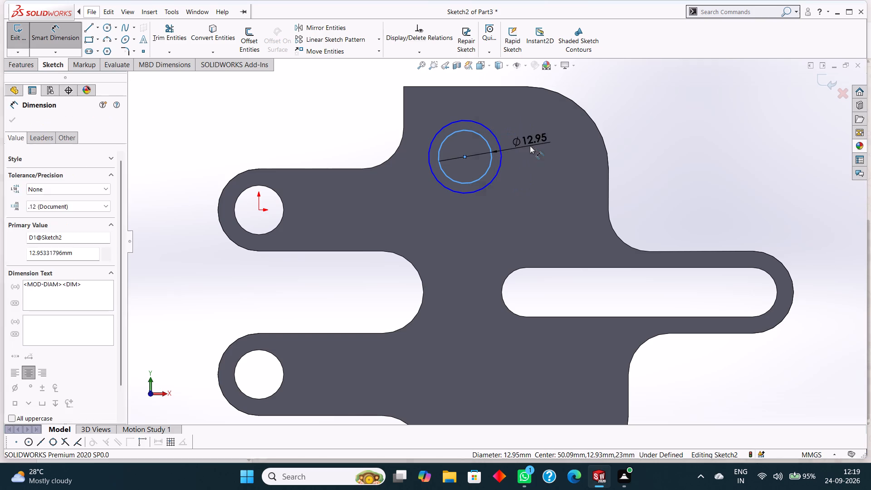
{"action": "type", "text": "16"}
{"action": "key", "text": "Return"}
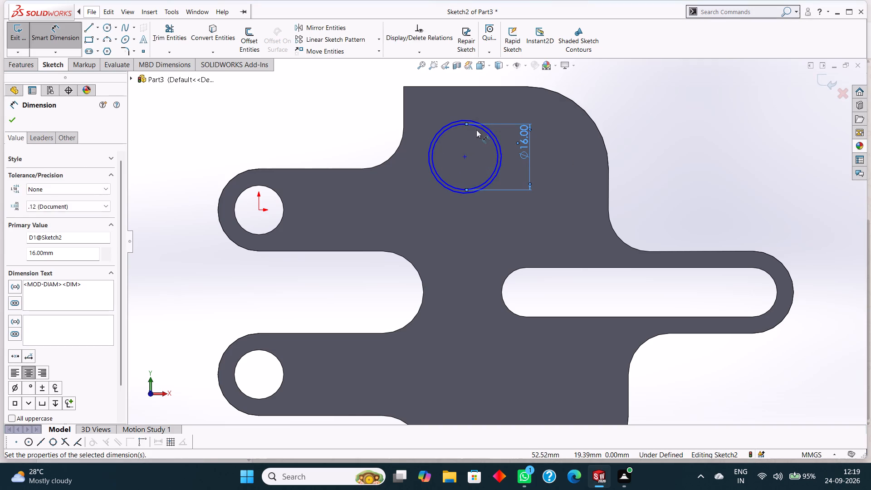
{"action": "left_click", "coordinate": [484, 126]}
{"action": "left_click", "coordinate": [563, 145]}
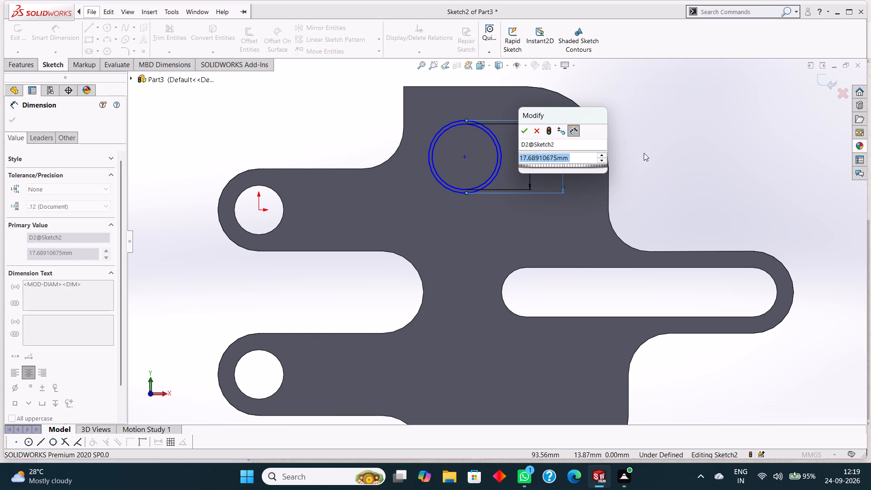
{"action": "type", "text": "20"}
{"action": "key", "text": "Return"}
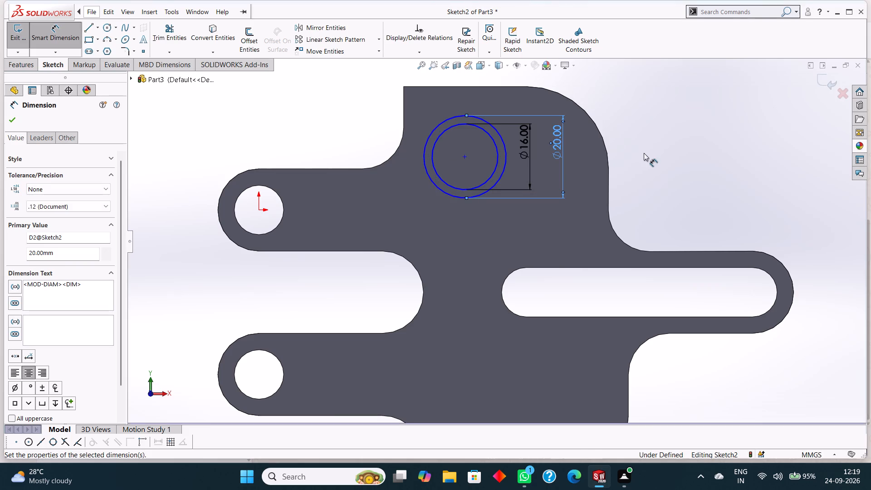
{"action": "left_click", "coordinate": [7, 125]}
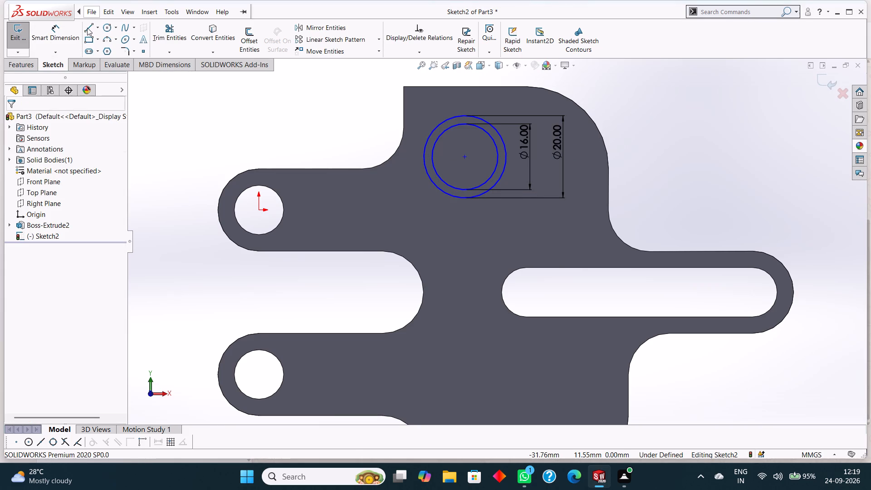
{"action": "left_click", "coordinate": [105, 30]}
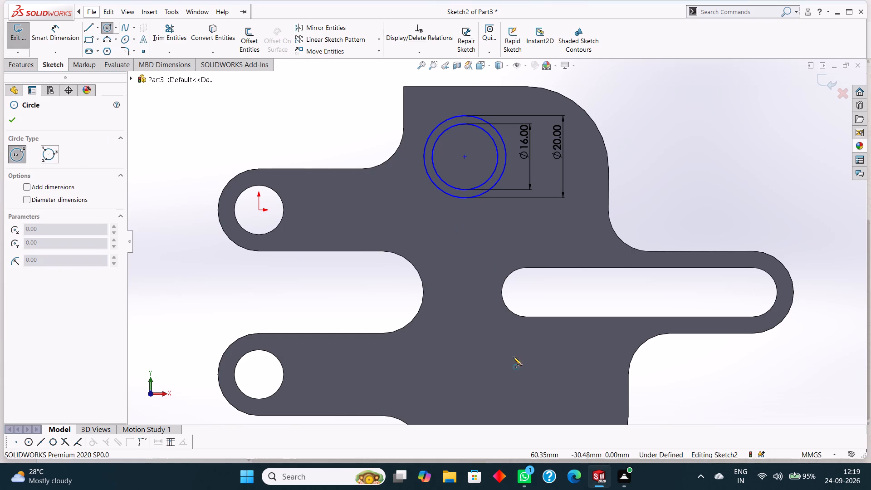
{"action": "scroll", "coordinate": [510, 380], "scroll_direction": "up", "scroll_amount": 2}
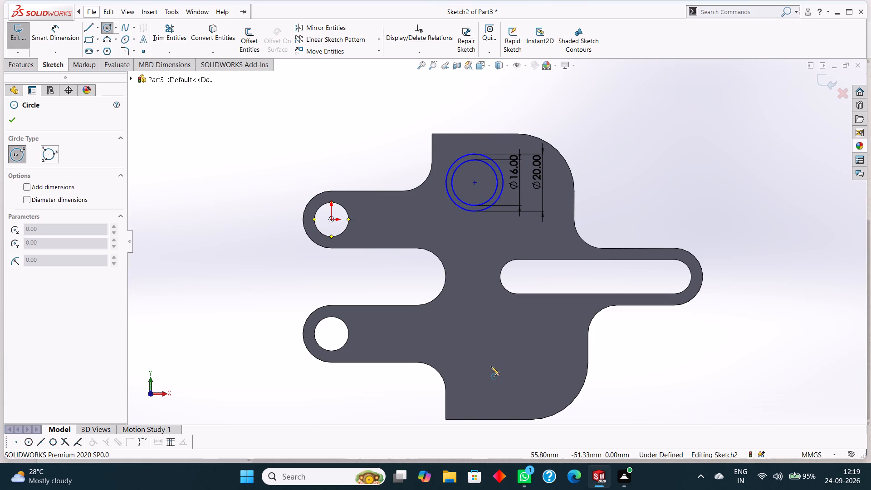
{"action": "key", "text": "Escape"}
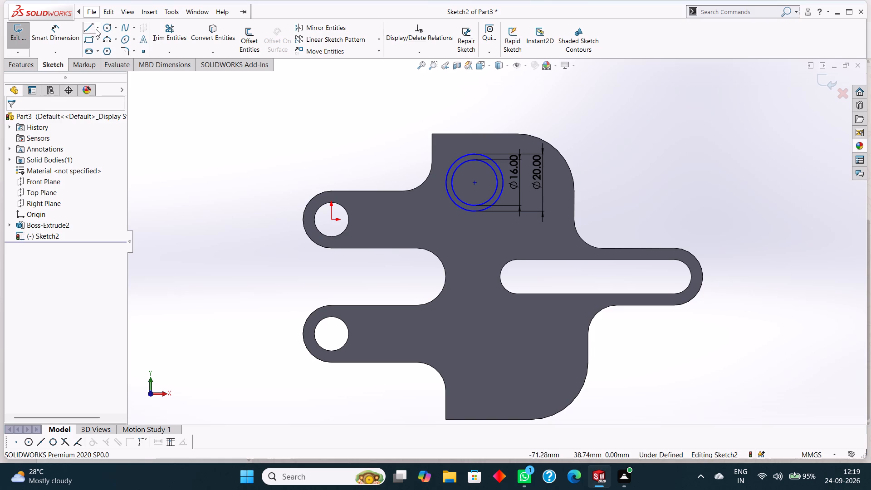
Dimension the horizontal distance from the origin to the concentric circles' centre as 65 mm.
{"action": "left_click", "coordinate": [64, 34]}
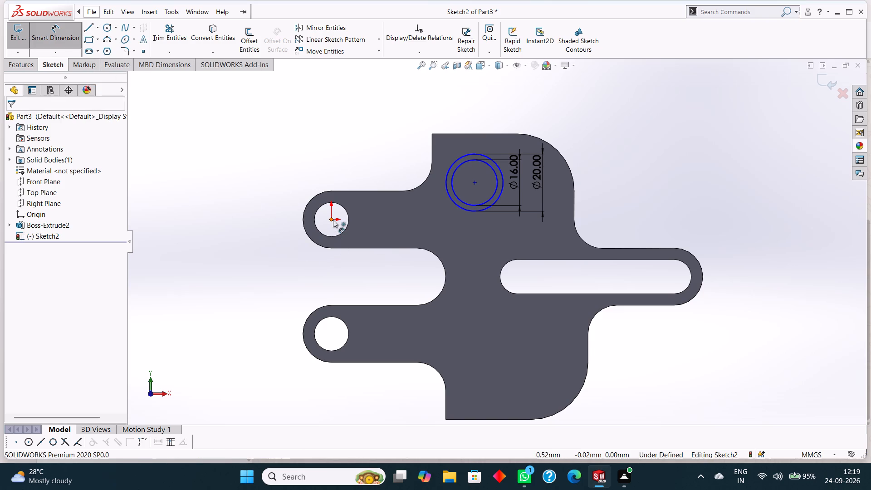
{"action": "left_click", "coordinate": [333, 220]}
{"action": "left_click", "coordinate": [474, 181]}
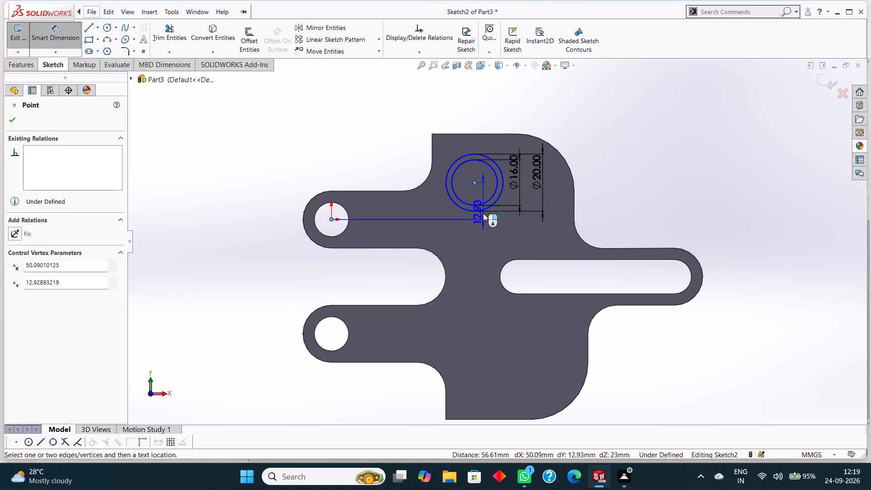
{"action": "left_click", "coordinate": [434, 220]}
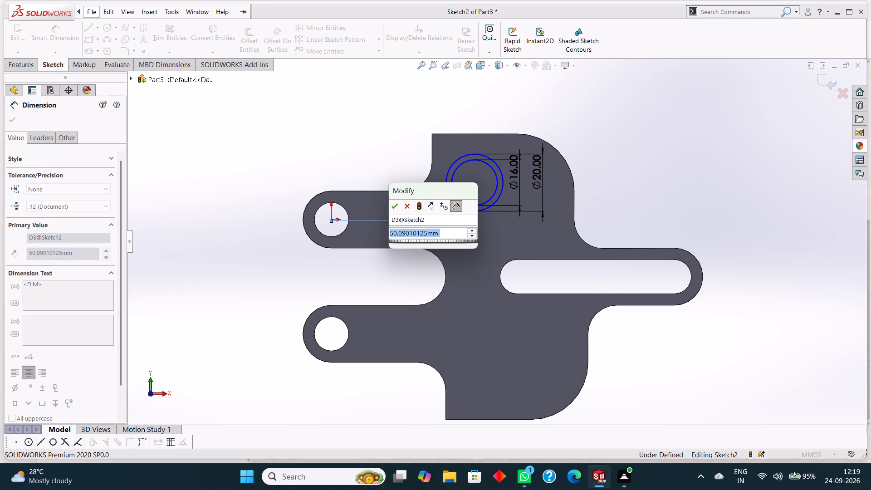
{"action": "key", "text": "6"}
{"action": "key", "text": "5"}
{"action": "key", "text": "Return"}
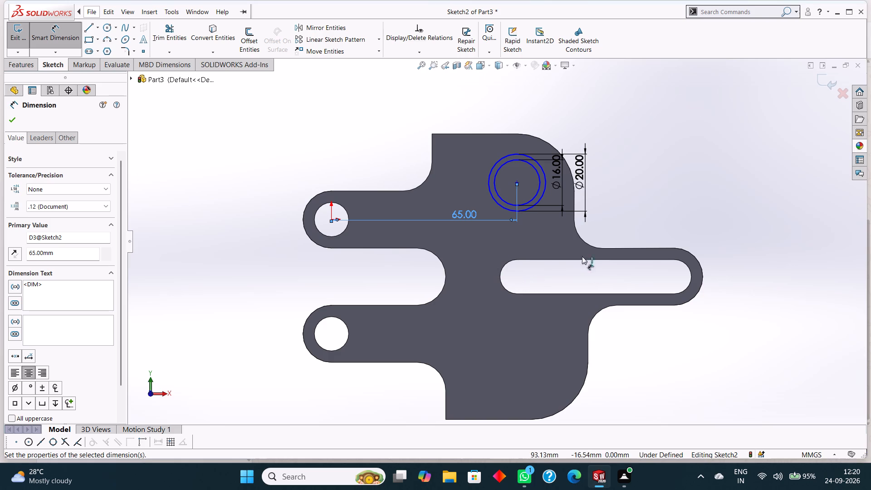
{"action": "left_click", "coordinate": [12, 116]}
{"action": "left_click", "coordinate": [61, 32]}
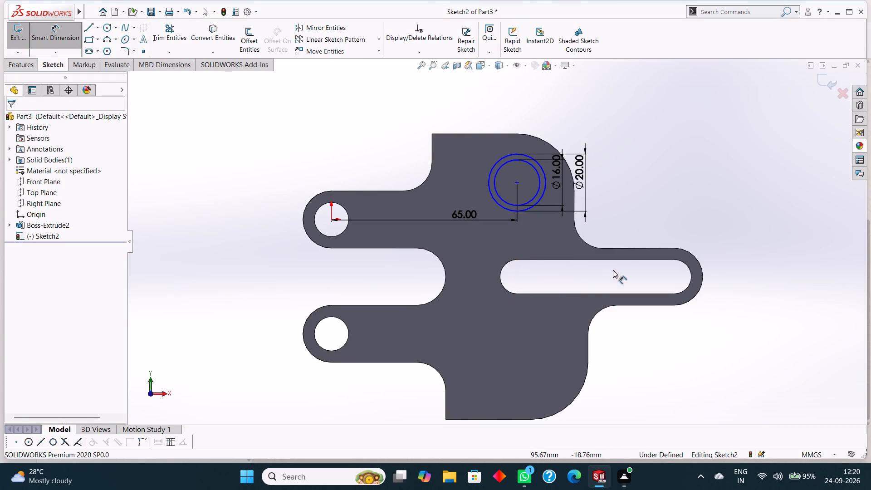
{"action": "left_click", "coordinate": [67, 33]}
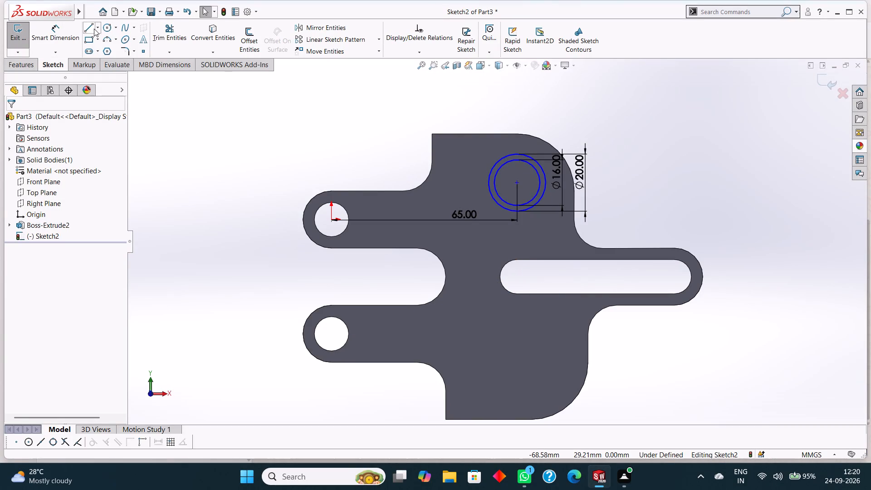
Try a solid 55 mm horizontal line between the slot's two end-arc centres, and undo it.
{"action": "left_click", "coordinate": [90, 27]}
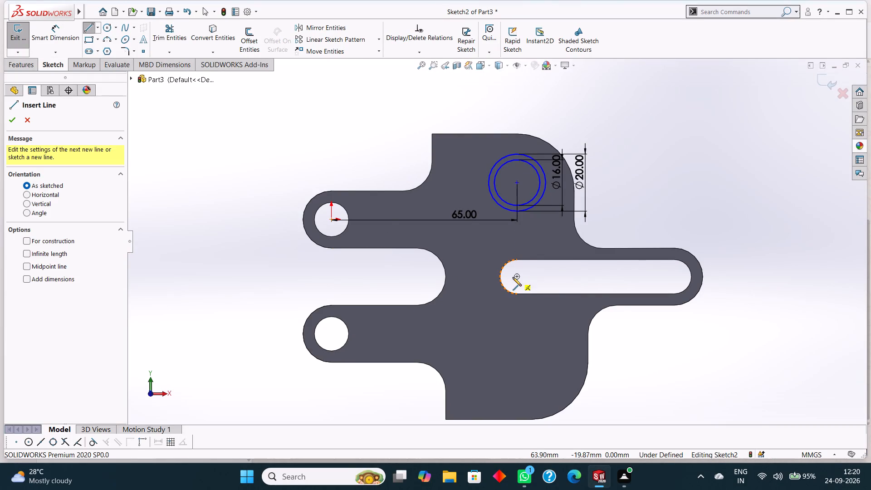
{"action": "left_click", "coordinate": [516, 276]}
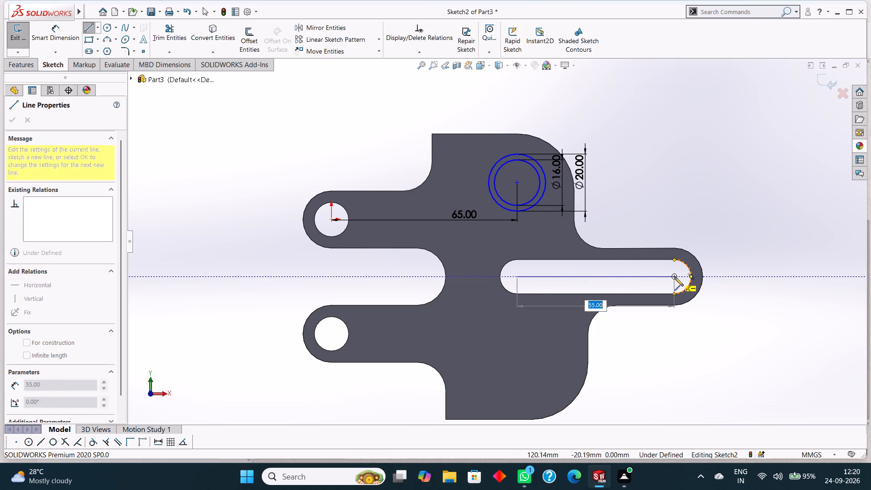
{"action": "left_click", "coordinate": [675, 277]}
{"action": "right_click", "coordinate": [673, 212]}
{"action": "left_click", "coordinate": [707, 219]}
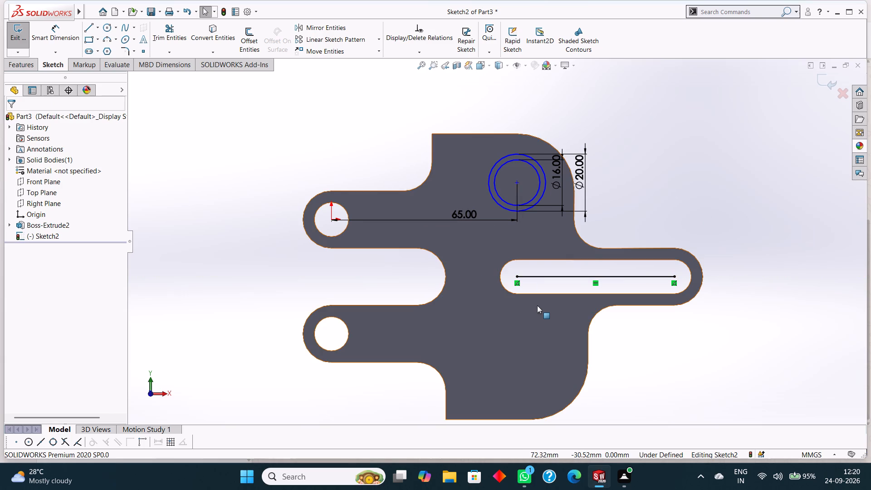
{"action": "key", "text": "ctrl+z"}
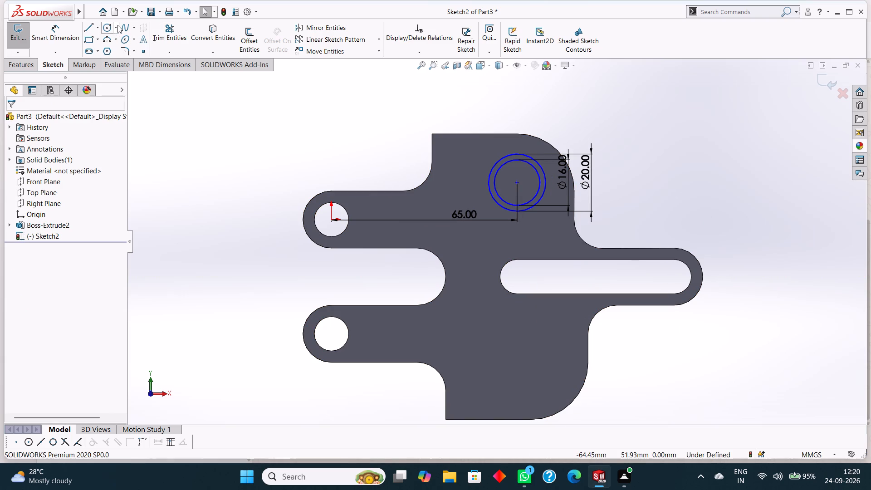
Sketch a horizontal 55 mm construction centerline joining the slot's two end-arc centres.
{"action": "left_click", "coordinate": [101, 29]}
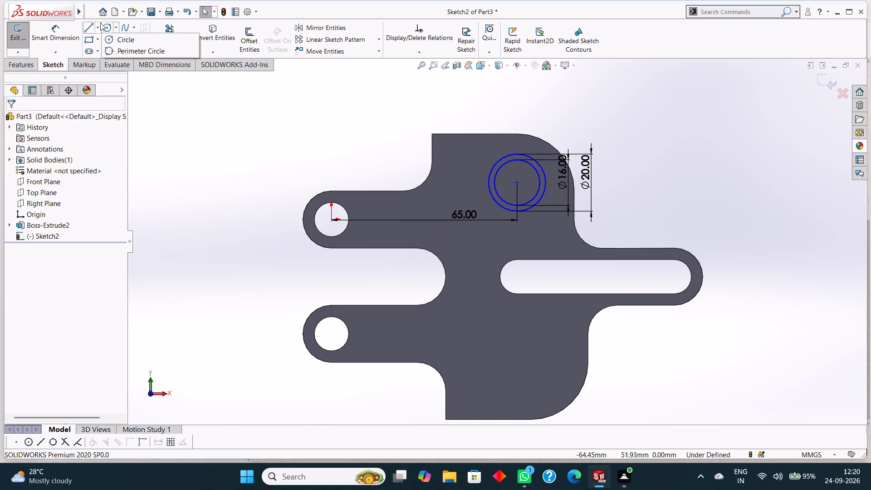
{"action": "left_click", "coordinate": [107, 48]}
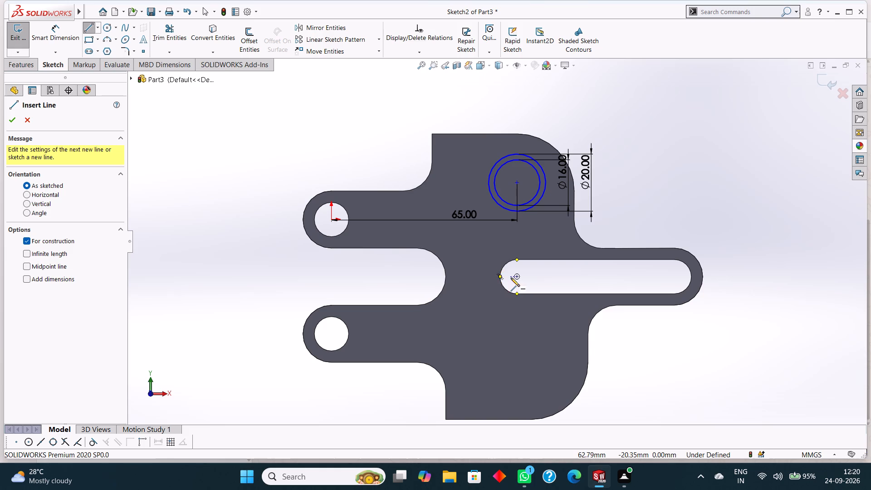
{"action": "left_click", "coordinate": [517, 276]}
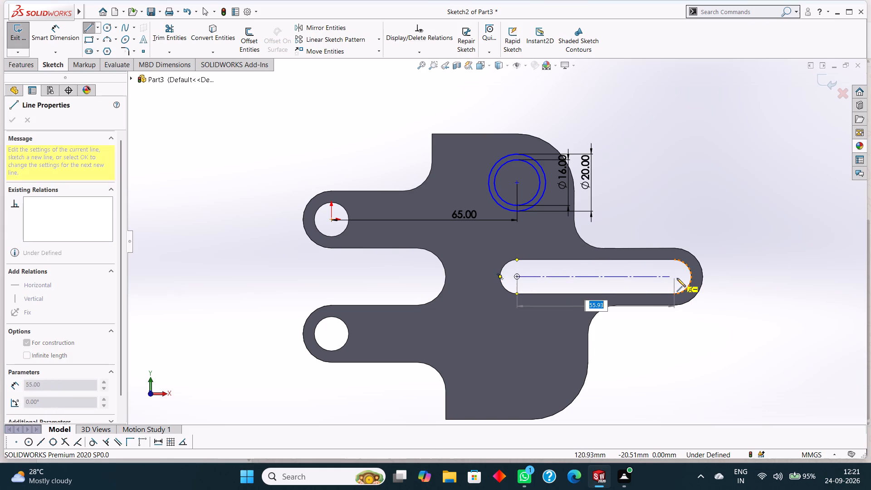
{"action": "left_click", "coordinate": [675, 277]}
{"action": "right_click", "coordinate": [675, 210]}
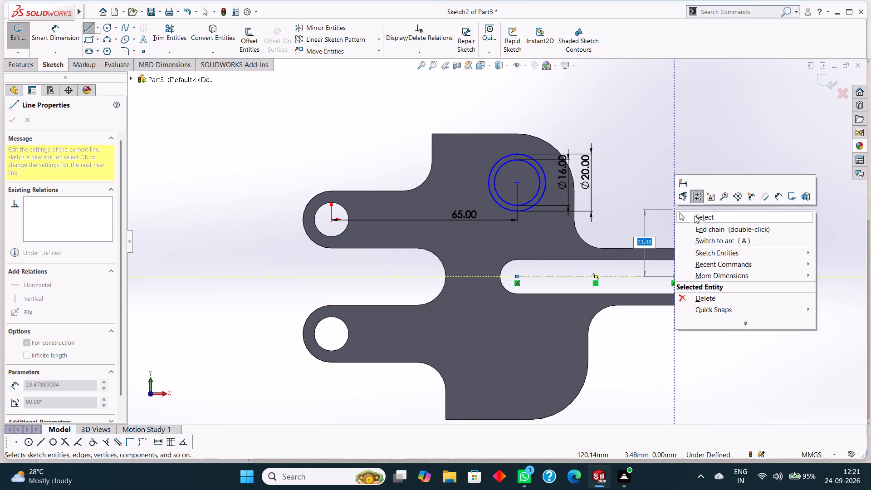
{"action": "left_click", "coordinate": [695, 216]}
Dimension the vertical distance between the concentric circles' centre and the centerline's nearer endpoint as 30 mm.
{"action": "left_click", "coordinate": [51, 30]}
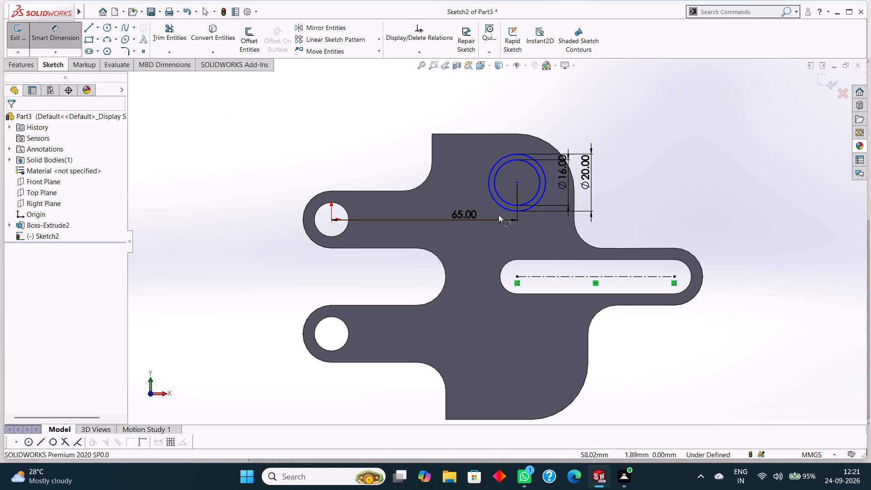
{"action": "left_click", "coordinate": [517, 183]}
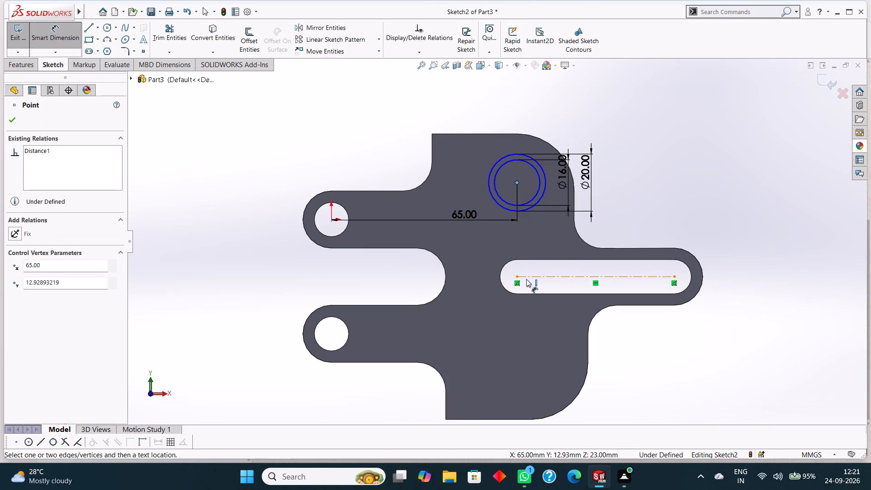
{"action": "left_click", "coordinate": [517, 274]}
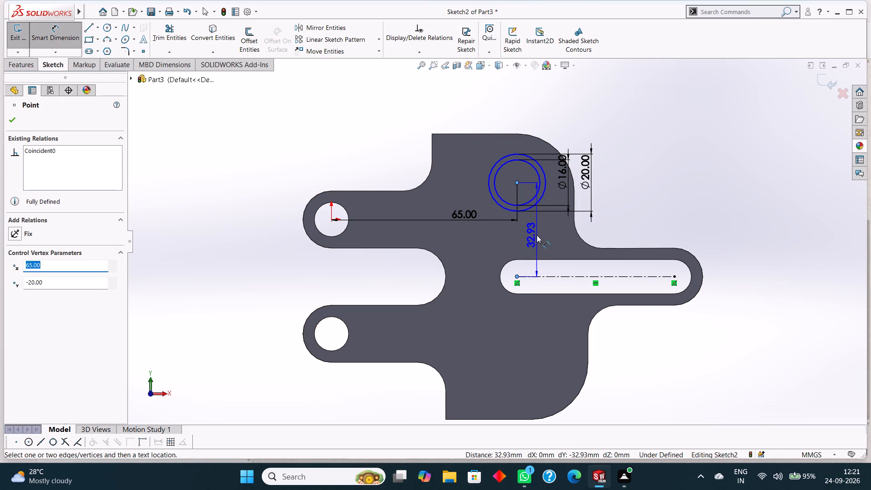
{"action": "left_click", "coordinate": [537, 235]}
{"action": "type", "text": "30"}
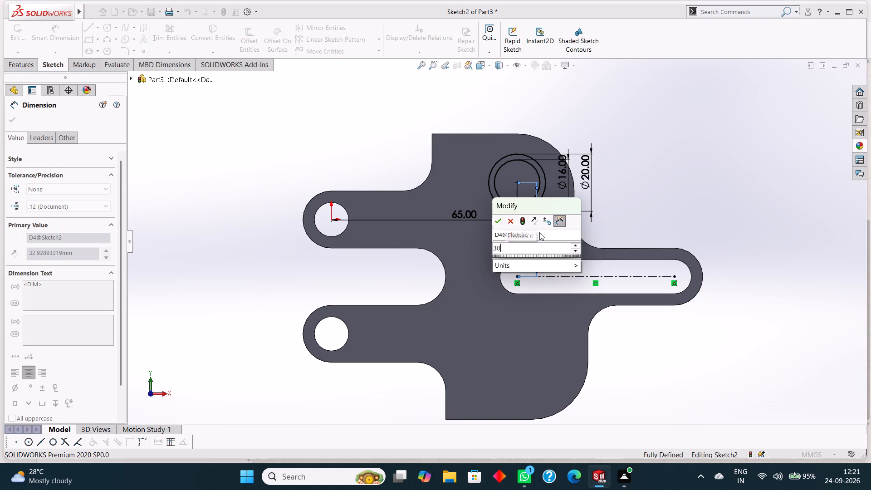
{"action": "key", "text": "Return"}
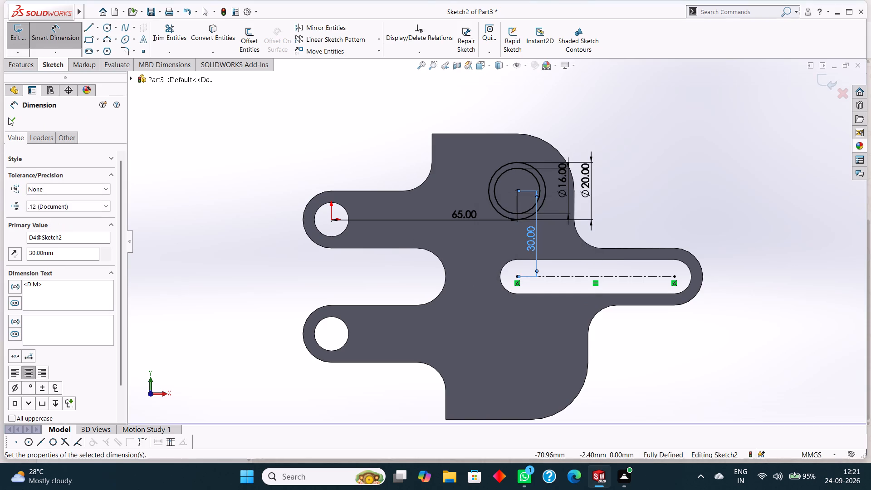
{"action": "left_click", "coordinate": [8, 118]}
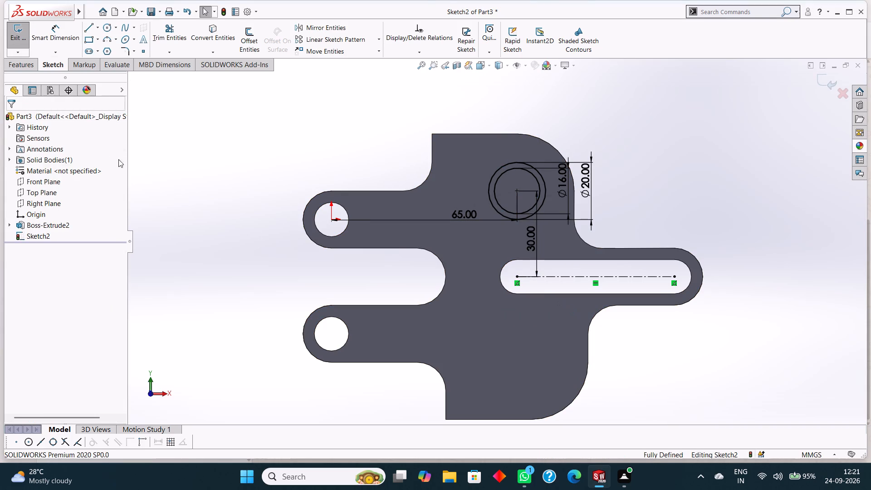
Sketch two concentric circles of about 5.8 mm and 11.9 mm radius below the slot, centred about 65 mm, -39.4 mm from the origin.
{"action": "left_click", "coordinate": [106, 25]}
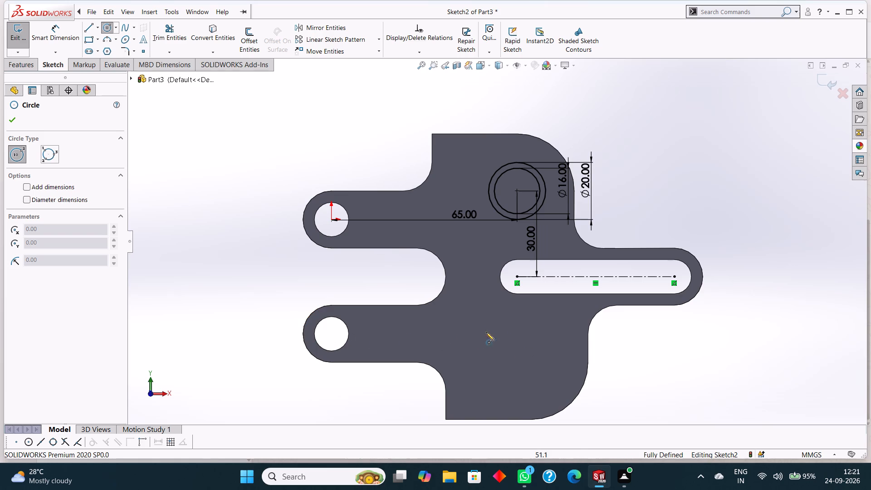
{"action": "left_click", "coordinate": [519, 332]}
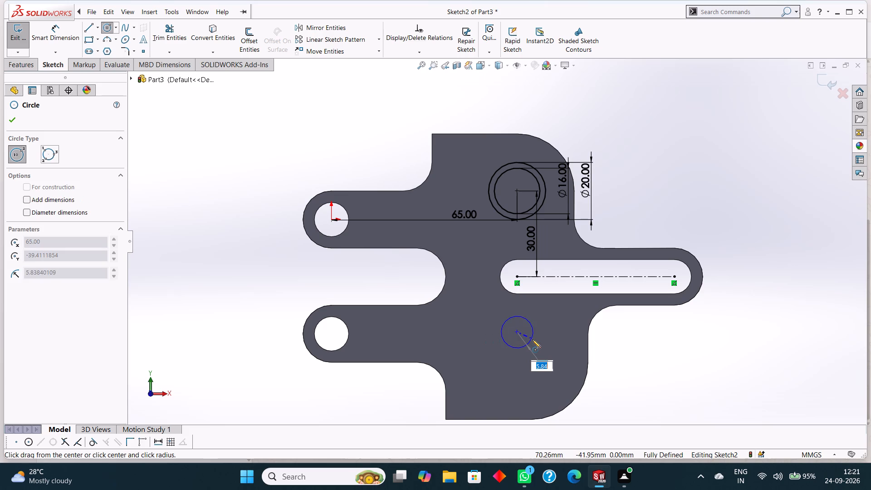
{"action": "left_click", "coordinate": [532, 339]}
{"action": "left_click", "coordinate": [516, 332]}
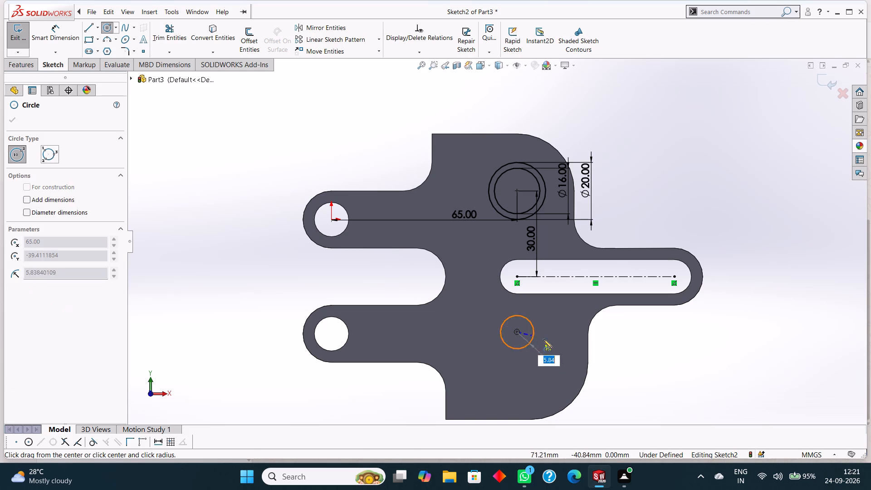
{"action": "left_click", "coordinate": [549, 343]}
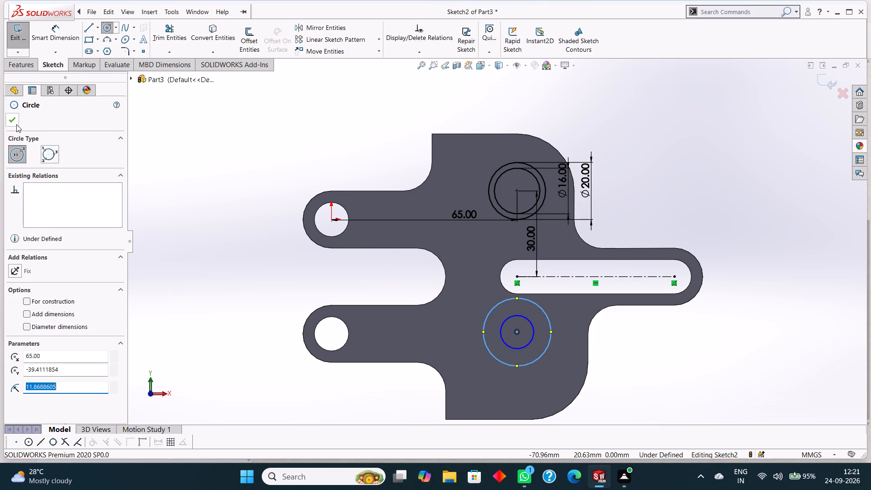
{"action": "left_click", "coordinate": [14, 123]}
Dimension the lower concentric circles with diameters of 20 mm for the outer one and 16 mm for the inner one.
{"action": "left_click", "coordinate": [48, 27]}
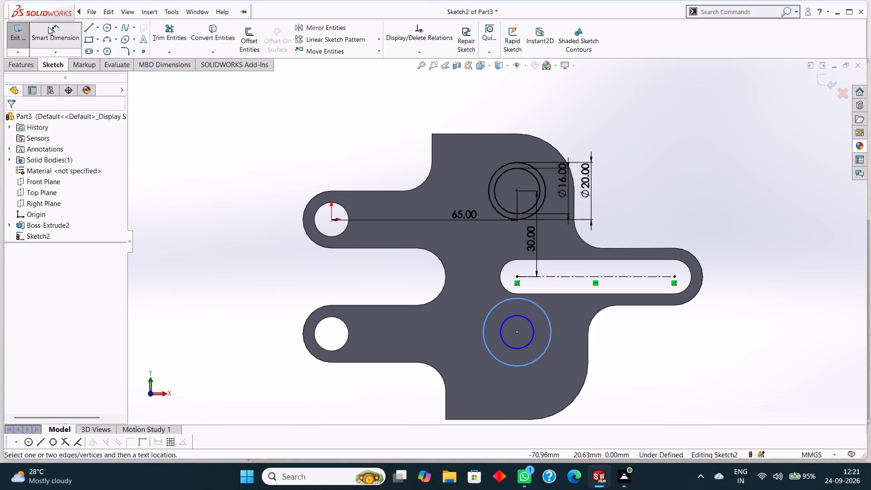
{"action": "left_click", "coordinate": [549, 322]}
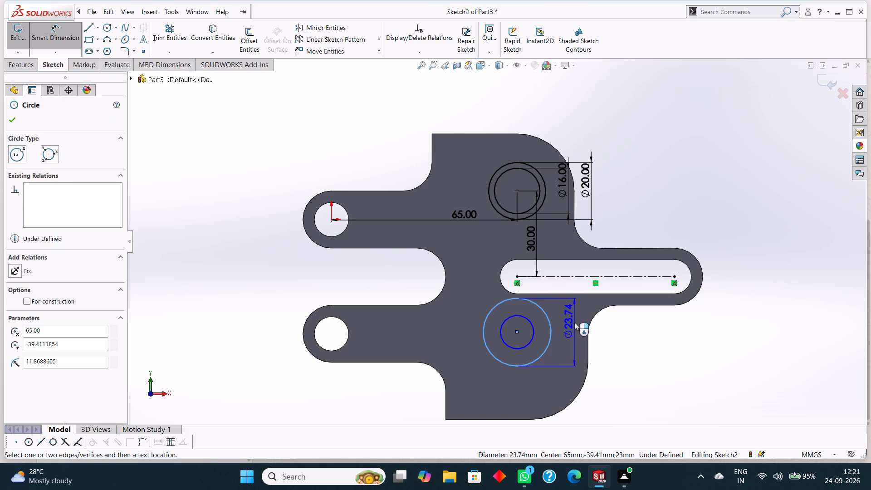
{"action": "left_click", "coordinate": [574, 322]}
{"action": "key", "text": "2"}
{"action": "key", "text": "0"}
{"action": "key", "text": "Return"}
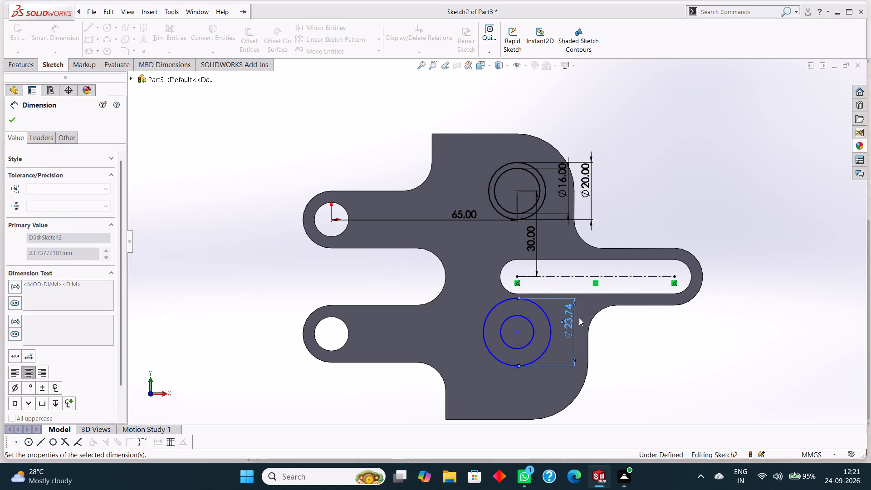
{"action": "left_click", "coordinate": [532, 326]}
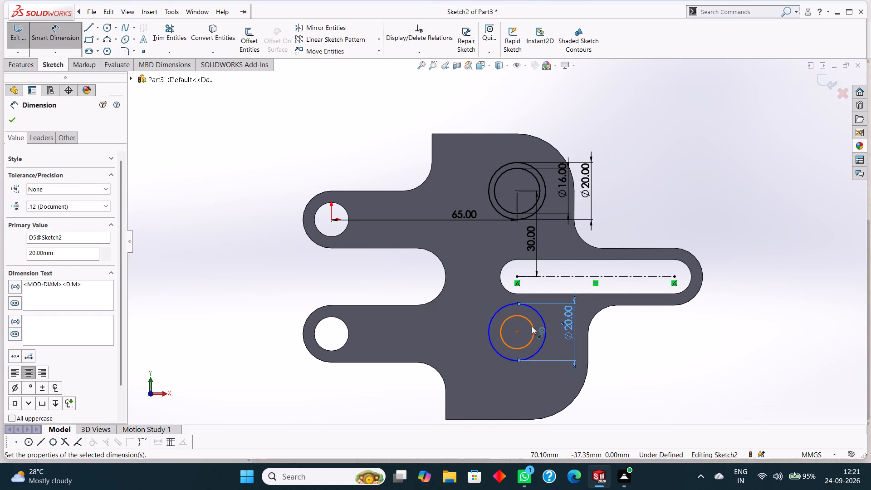
{"action": "left_click", "coordinate": [559, 330]}
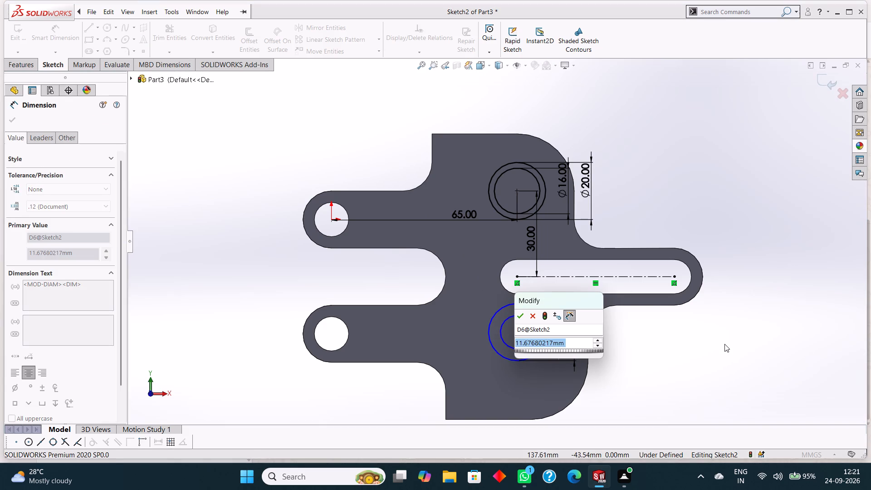
{"action": "key", "text": "1"}
{"action": "key", "text": "6"}
{"action": "key", "text": "Return"}
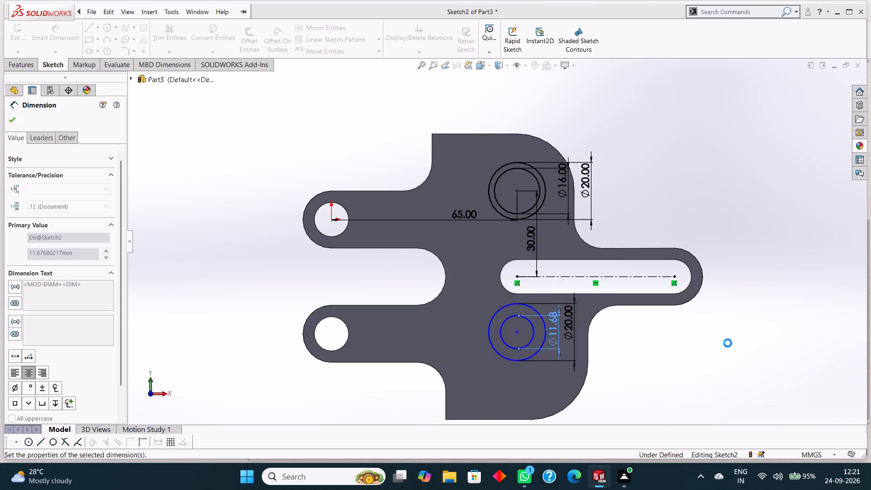
{"action": "left_click", "coordinate": [12, 120]}
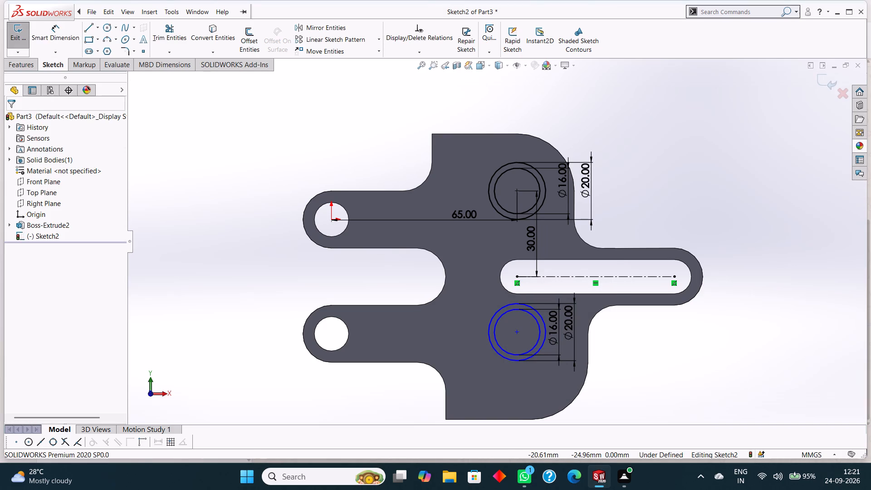
Extrude the two concentric ring profiles as 5 mm blind bosses on the plate's front face.
{"action": "left_click", "coordinate": [21, 61]}
{"action": "left_click", "coordinate": [20, 45]}
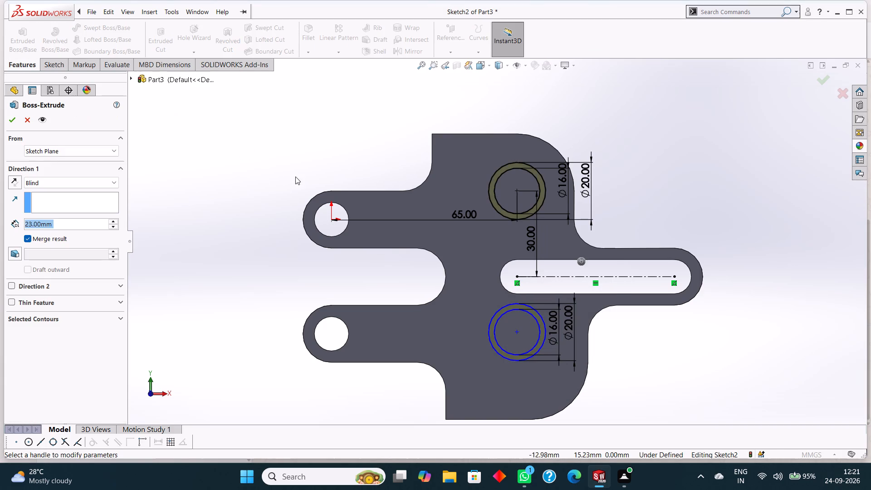
{"action": "middle_click_drag", "start_coordinate": [693, 379], "coordinate": [710, 257]}
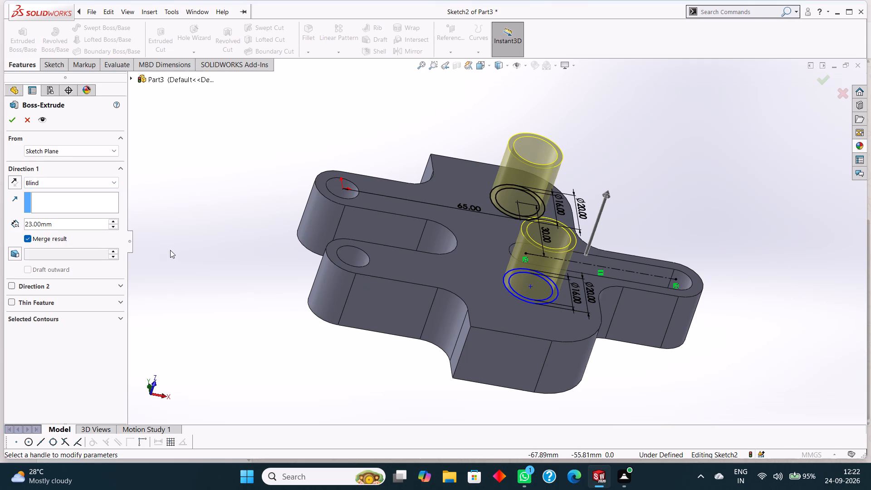
{"action": "left_click", "coordinate": [60, 225]}
{"action": "left_click_drag", "start_coordinate": [66, 225], "coordinate": [18, 216]}
{"action": "key", "text": "5"}
{"action": "key", "text": "Return"}
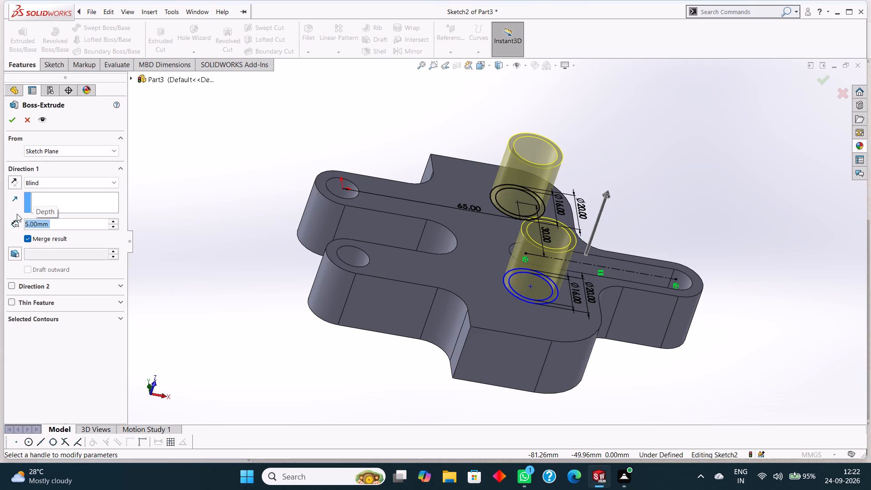
{"action": "left_click", "coordinate": [13, 119]}
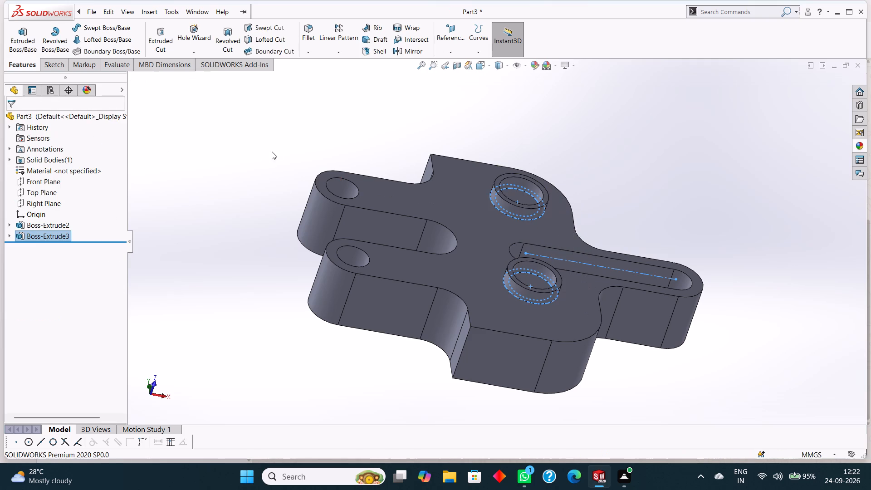
{"action": "left_click", "coordinate": [266, 148]}
Sketch a circle of about 5.75 mm radius on the lower arm's flat outer side face, centred at 15 mm, 11.5 mm.
{"action": "middle_click_drag", "start_coordinate": [748, 155], "coordinate": [724, 230]}
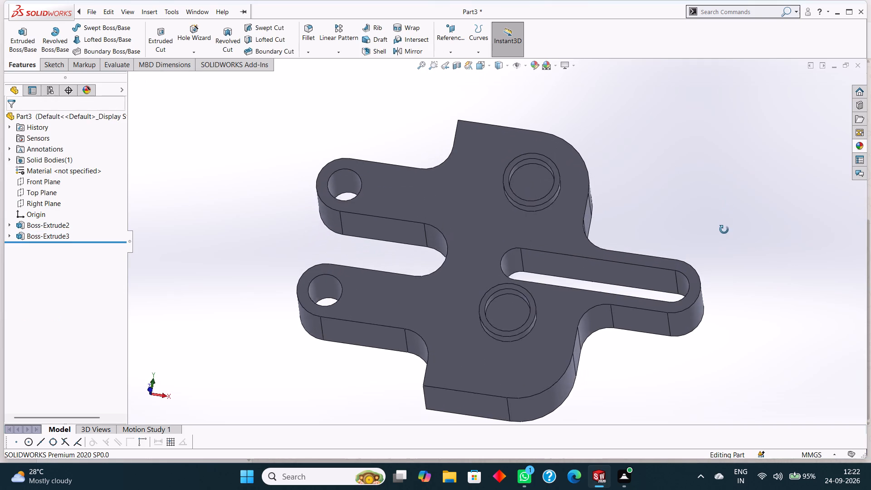
{"action": "middle_click_drag", "start_coordinate": [724, 230], "coordinate": [736, 172]}
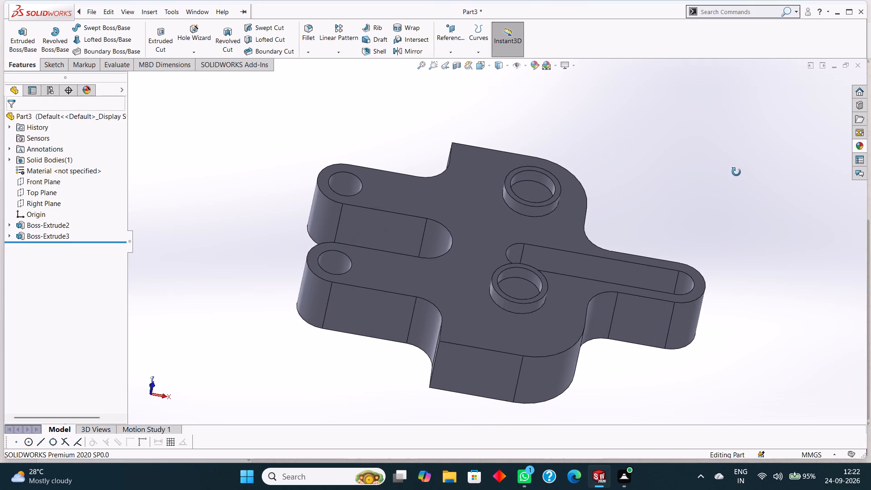
{"action": "middle_click_drag", "start_coordinate": [736, 172], "coordinate": [749, 165]}
{"action": "left_click", "coordinate": [372, 305]}
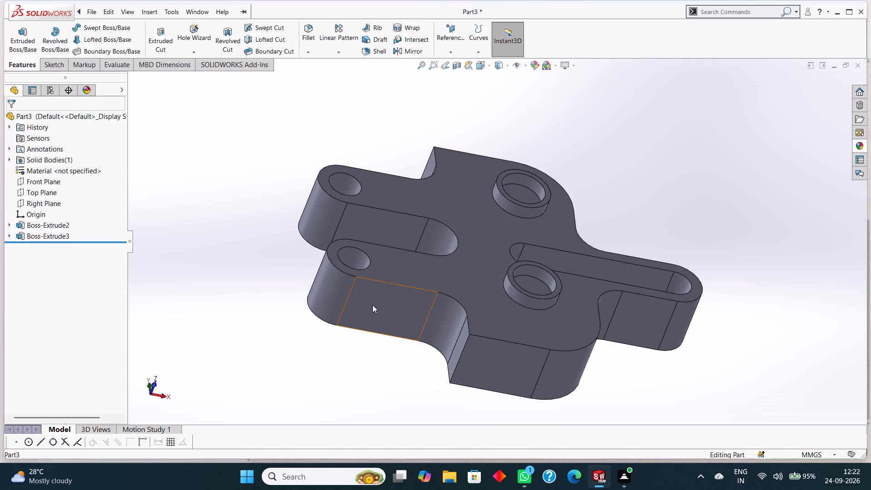
{"action": "key", "text": "ctrl+8"}
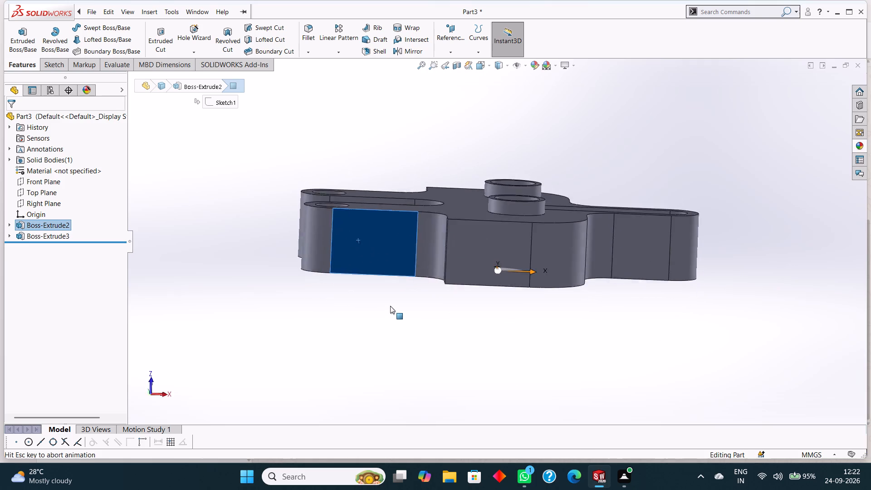
{"action": "right_click", "coordinate": [366, 209]}
{"action": "left_click", "coordinate": [388, 198]}
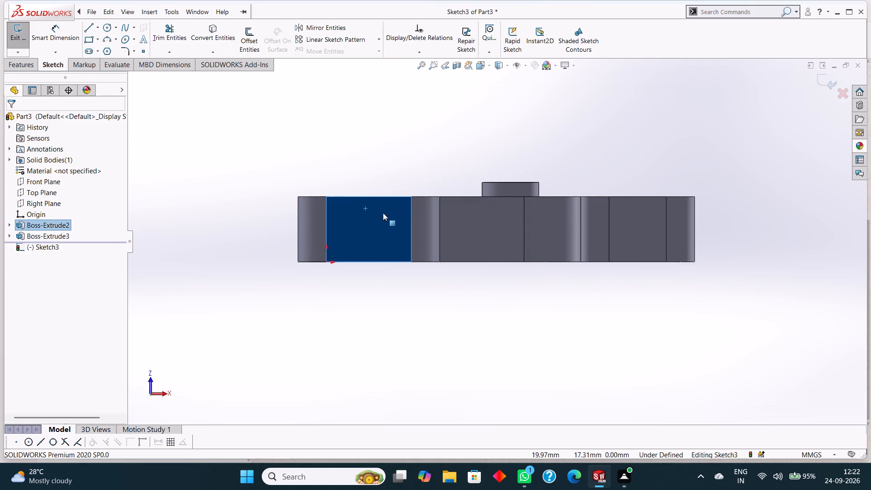
{"action": "key", "text": "Escape"}
{"action": "left_click", "coordinate": [108, 23]}
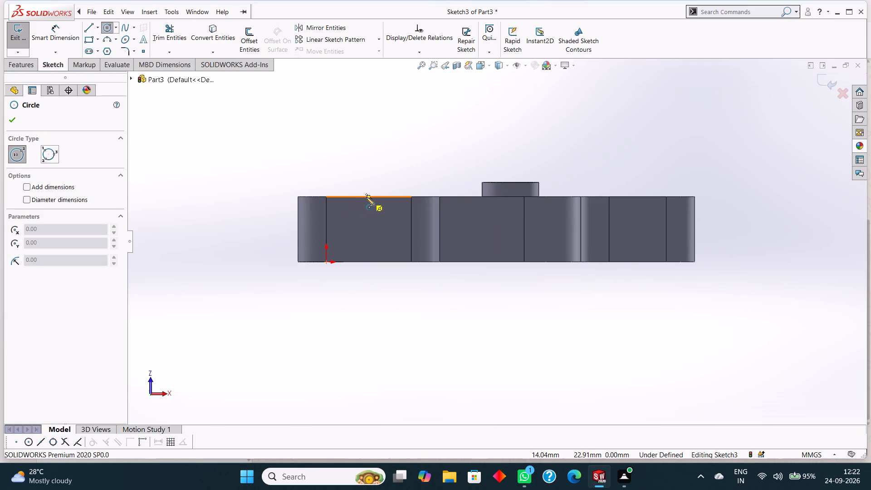
{"action": "left_click", "coordinate": [370, 230]}
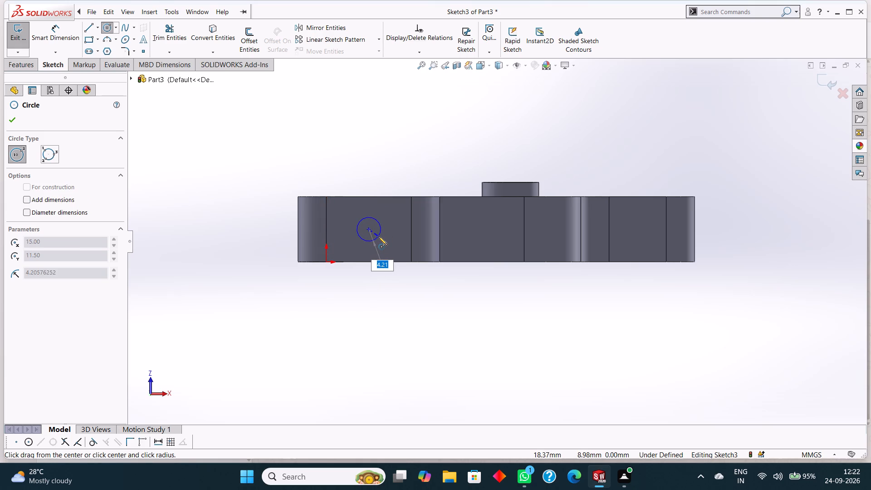
{"action": "left_click", "coordinate": [382, 238]}
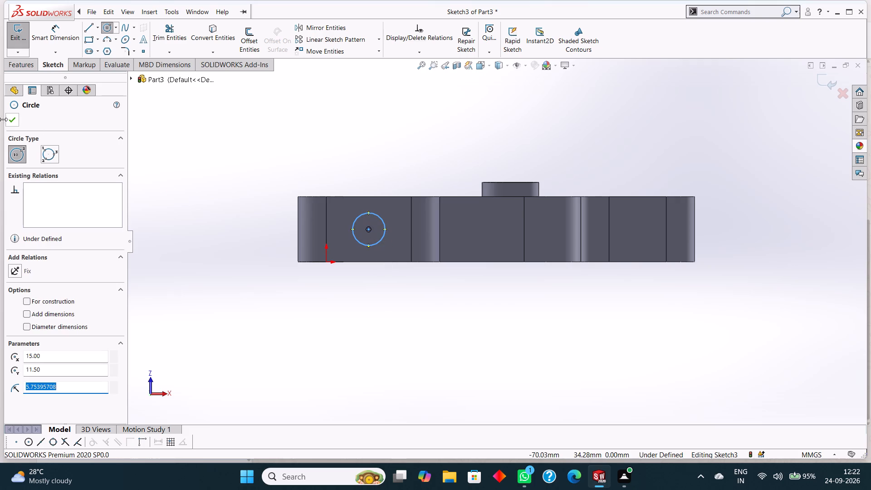
{"action": "left_click", "coordinate": [13, 120]}
Dimension the circle on the arm's side face with a diameter of 6 mm.
{"action": "left_click", "coordinate": [20, 69]}
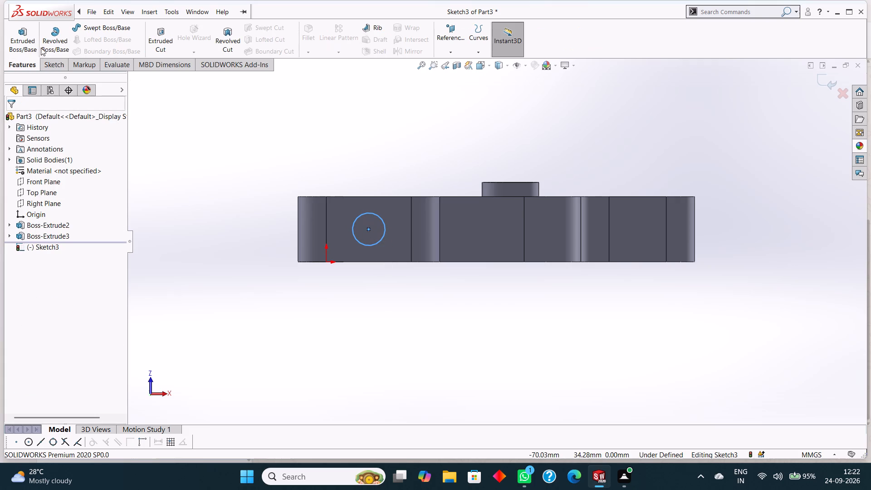
{"action": "left_click", "coordinate": [50, 65]}
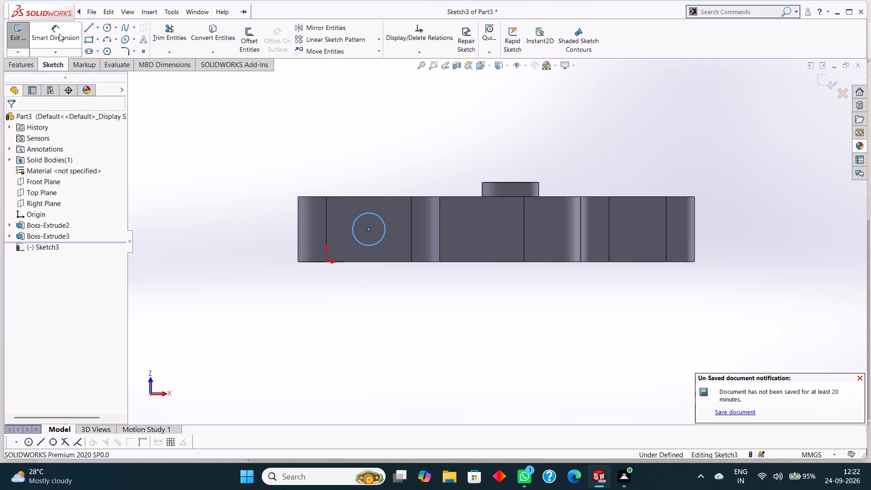
{"action": "left_click", "coordinate": [59, 34]}
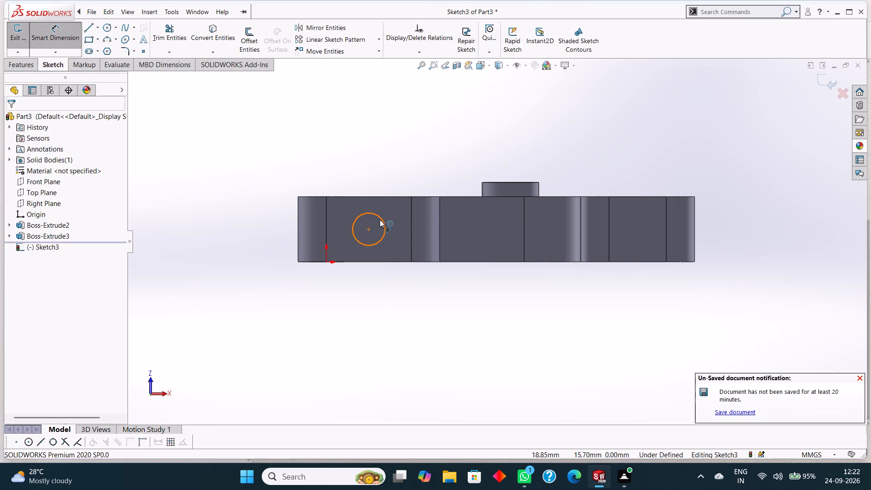
{"action": "left_click", "coordinate": [372, 212]}
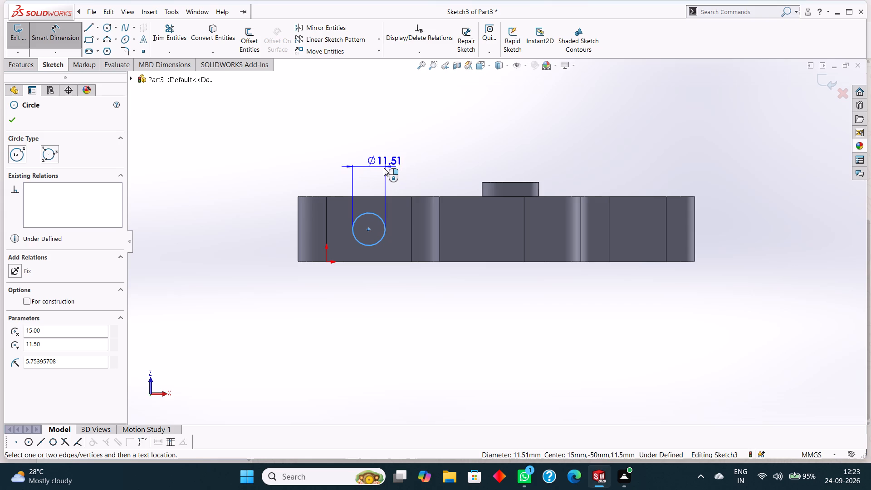
{"action": "left_click", "coordinate": [384, 160]}
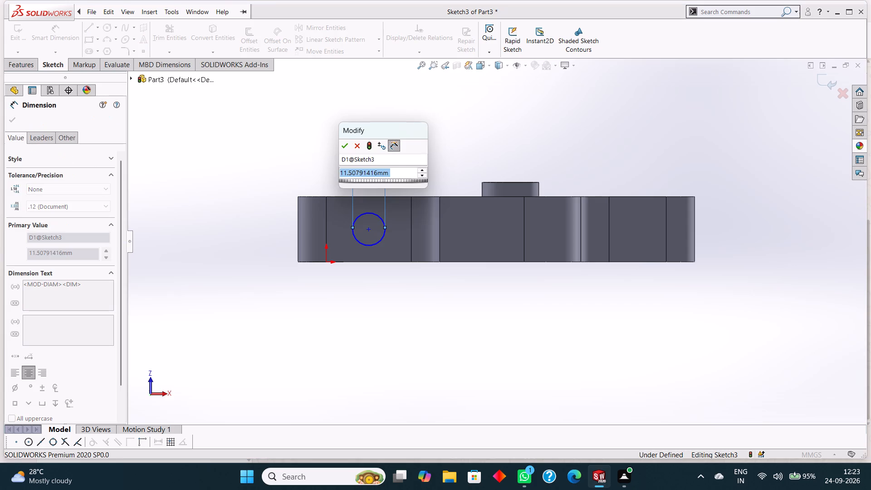
{"action": "key", "text": "6"}
{"action": "key", "text": "Return"}
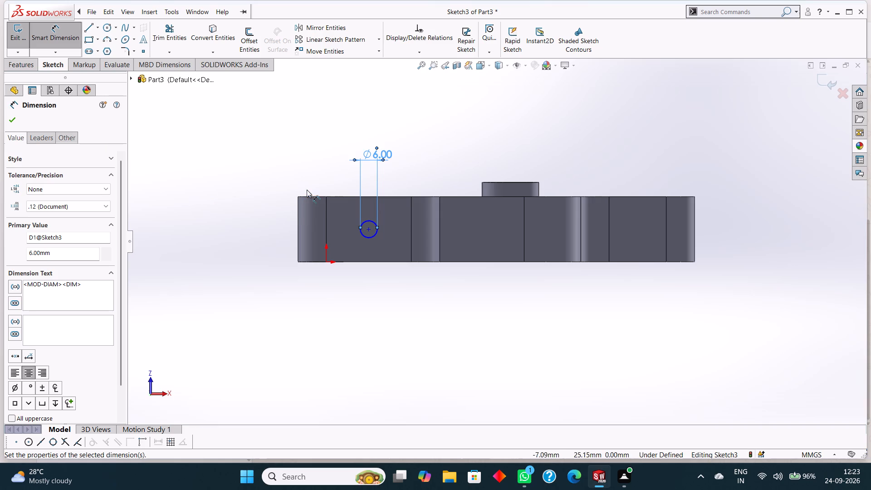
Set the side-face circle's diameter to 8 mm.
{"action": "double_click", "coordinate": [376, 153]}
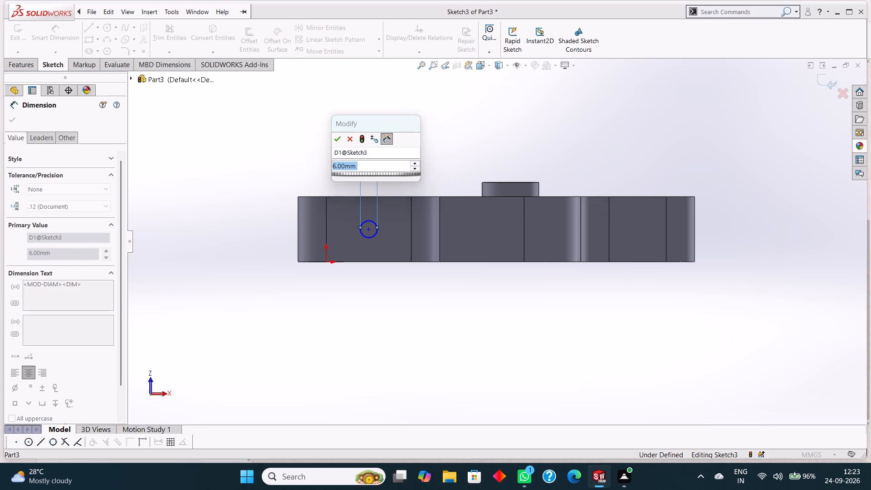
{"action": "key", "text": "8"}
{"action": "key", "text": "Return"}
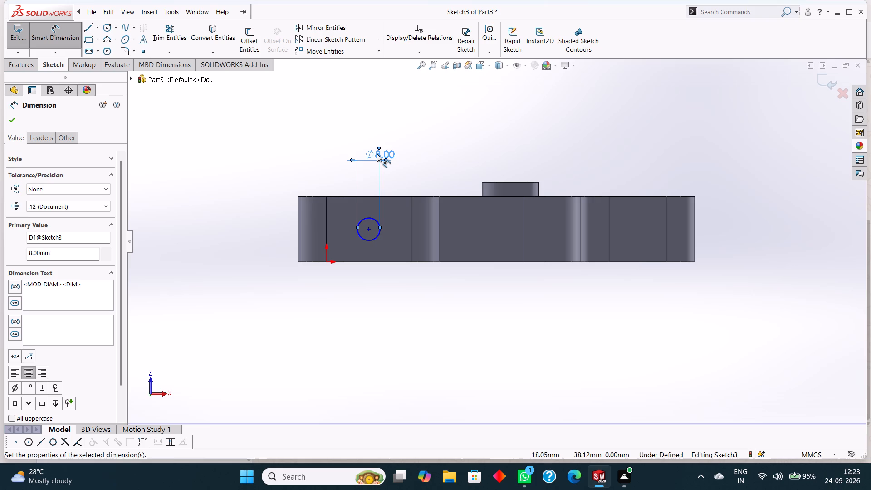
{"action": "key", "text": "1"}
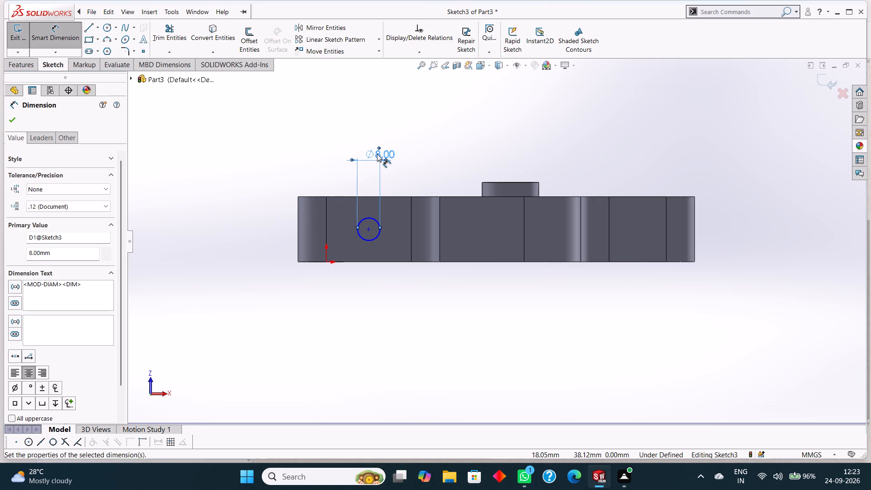
Set the side-face circle's diameter to 10 mm.
{"action": "double_click", "coordinate": [378, 153]}
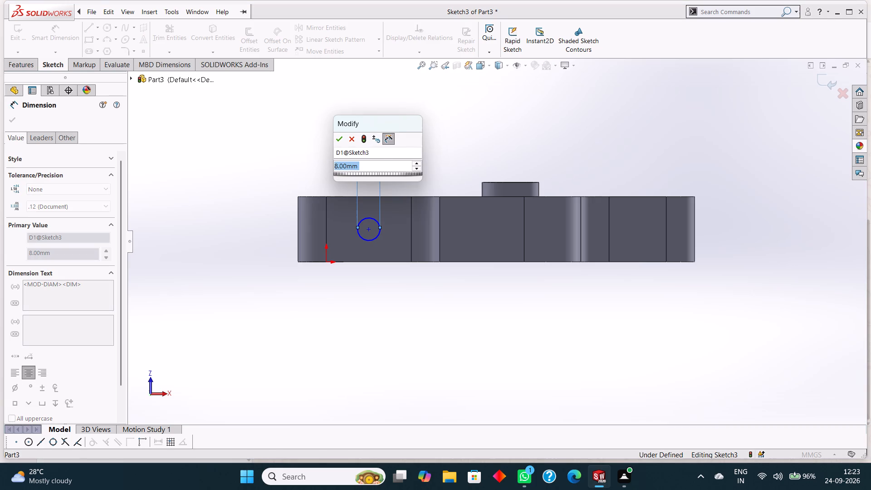
{"action": "type", "text": "10"}
{"action": "key", "text": "Return"}
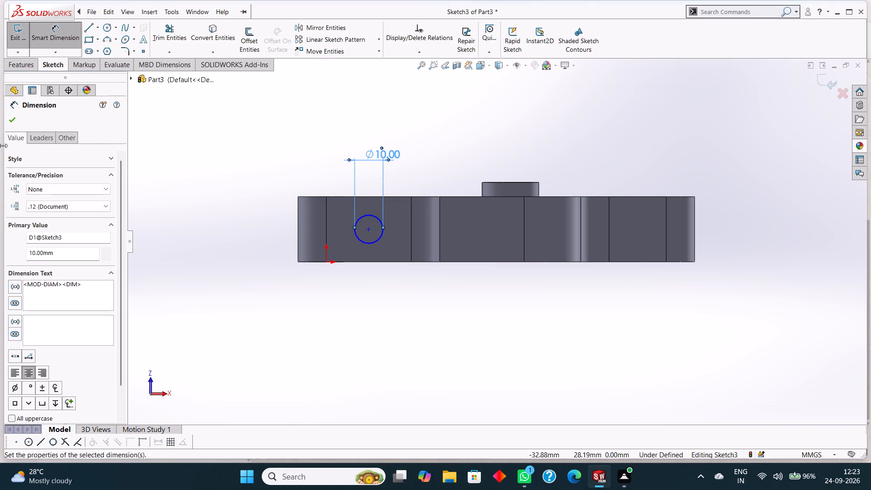
{"action": "left_click", "coordinate": [8, 121]}
Cut the 10 mm circle Through All so the hole crosses both arms of the plate.
{"action": "left_click", "coordinate": [21, 67]}
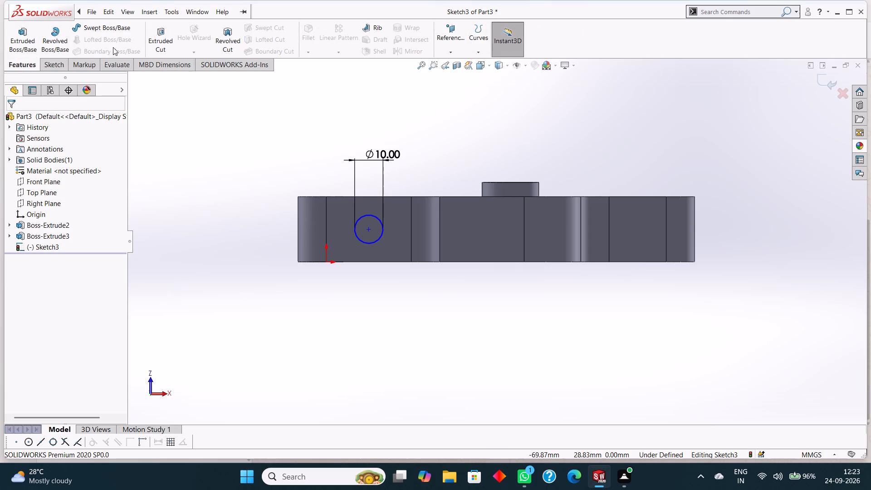
{"action": "left_click", "coordinate": [163, 29]}
{"action": "scroll", "coordinate": [226, 171], "scroll_direction": "down", "scroll_amount": 1}
{"action": "middle_click_drag", "start_coordinate": [236, 163], "coordinate": [242, 185]}
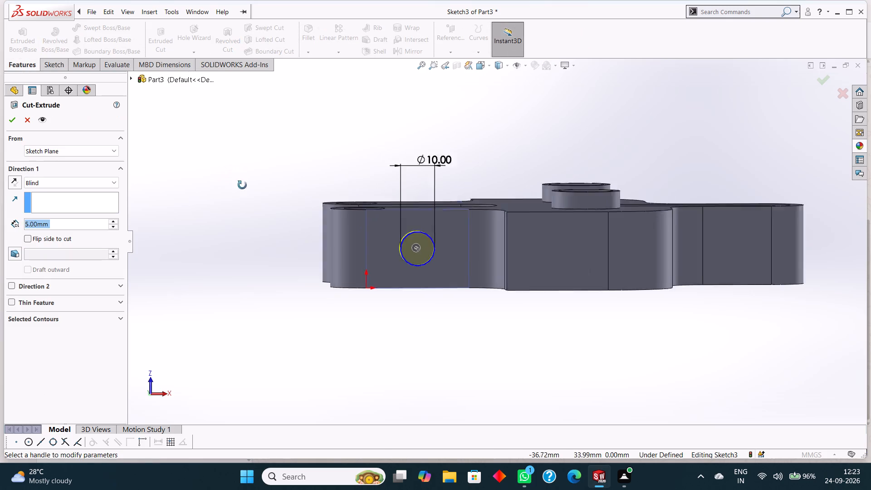
{"action": "middle_click_drag", "start_coordinate": [242, 185], "coordinate": [246, 275]}
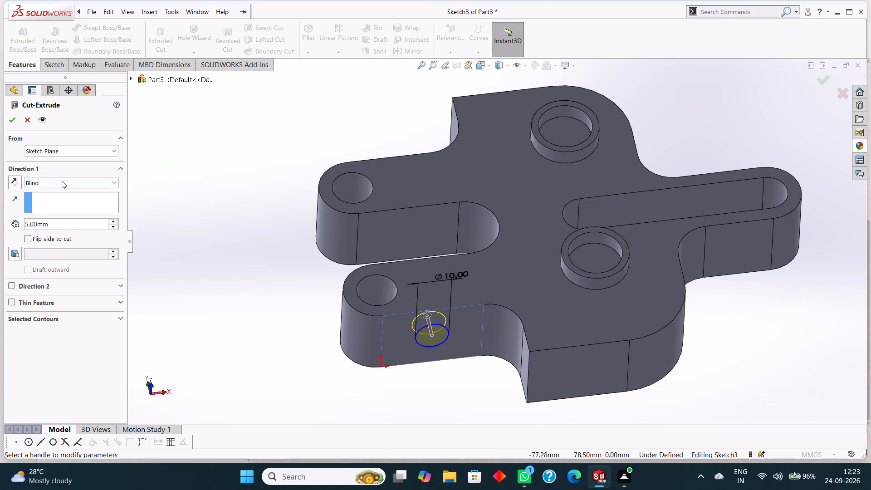
{"action": "left_click", "coordinate": [62, 181]}
{"action": "left_click", "coordinate": [69, 201]}
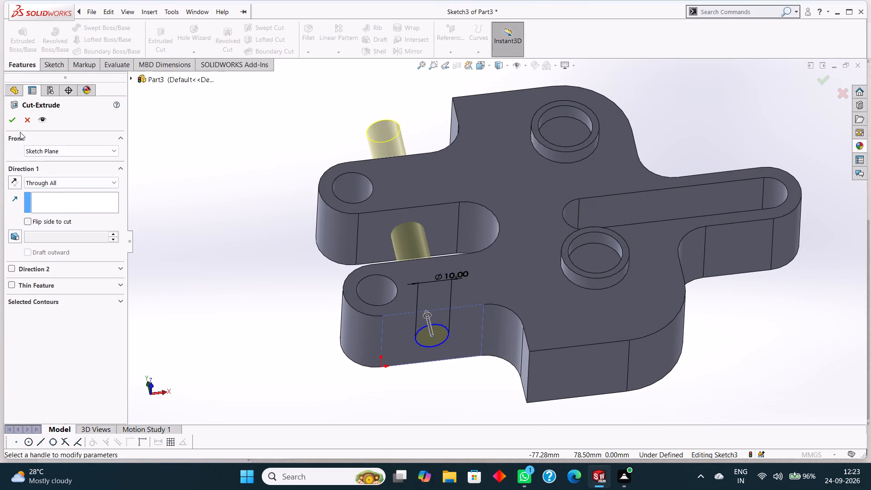
{"action": "left_click", "coordinate": [12, 123]}
{"action": "left_click", "coordinate": [250, 165]}
Start a sketch on the plate face inside the ring boss above the slot.
{"action": "scroll", "coordinate": [253, 172], "scroll_direction": "up", "scroll_amount": 2}
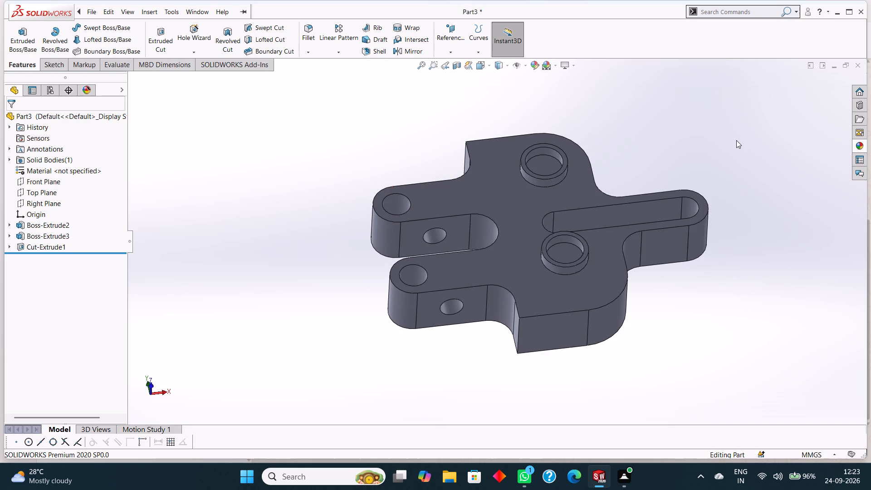
{"action": "middle_click_drag", "start_coordinate": [736, 140], "coordinate": [711, 199]}
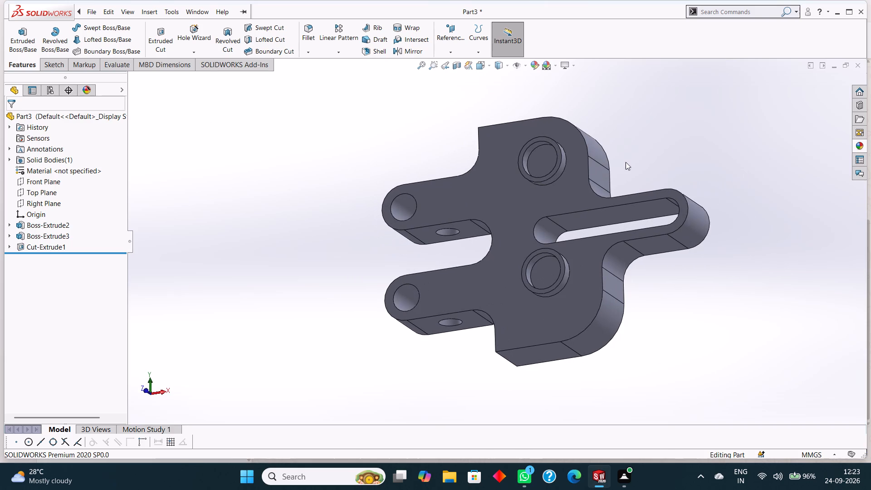
{"action": "left_click", "coordinate": [543, 157]}
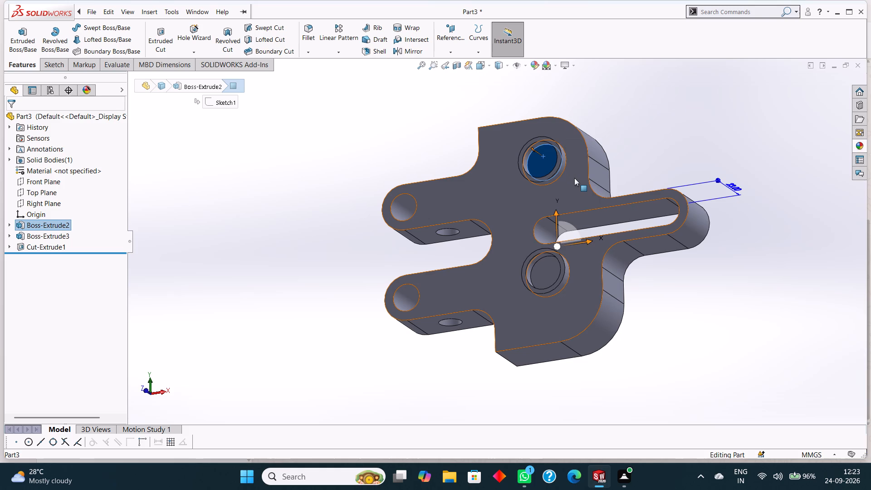
{"action": "key", "text": "ctrl+8"}
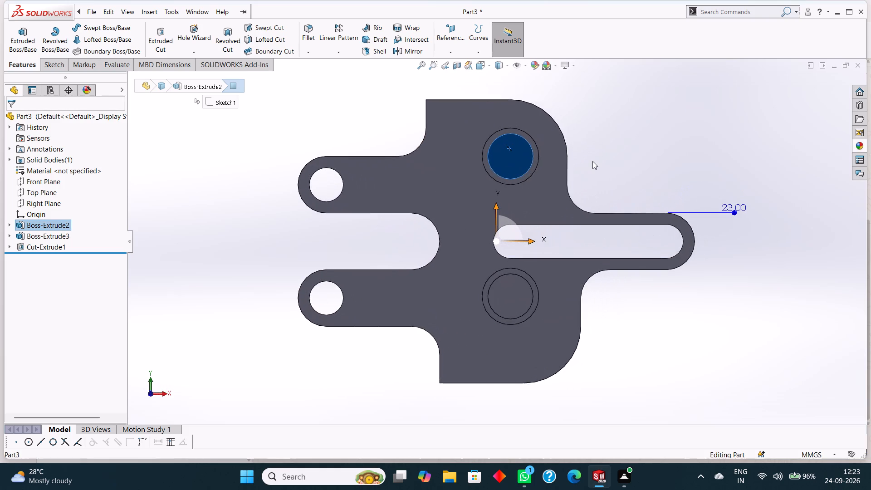
{"action": "right_click", "coordinate": [503, 149]}
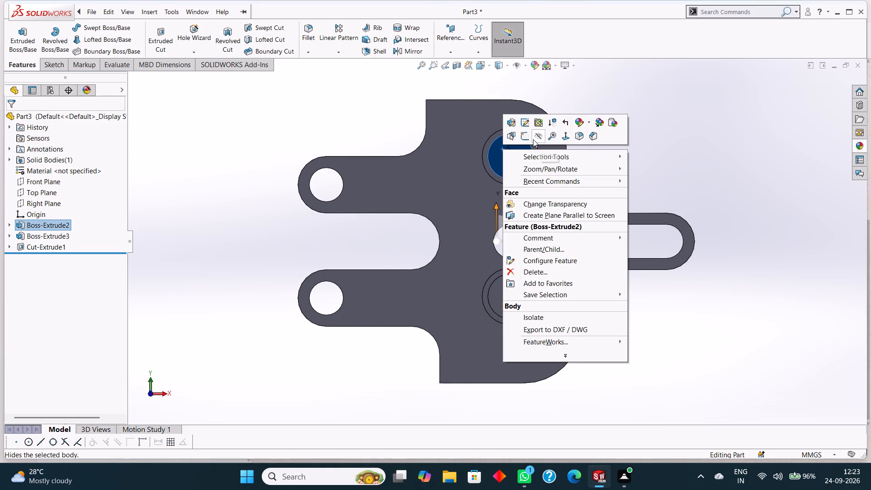
{"action": "left_click", "coordinate": [525, 134]}
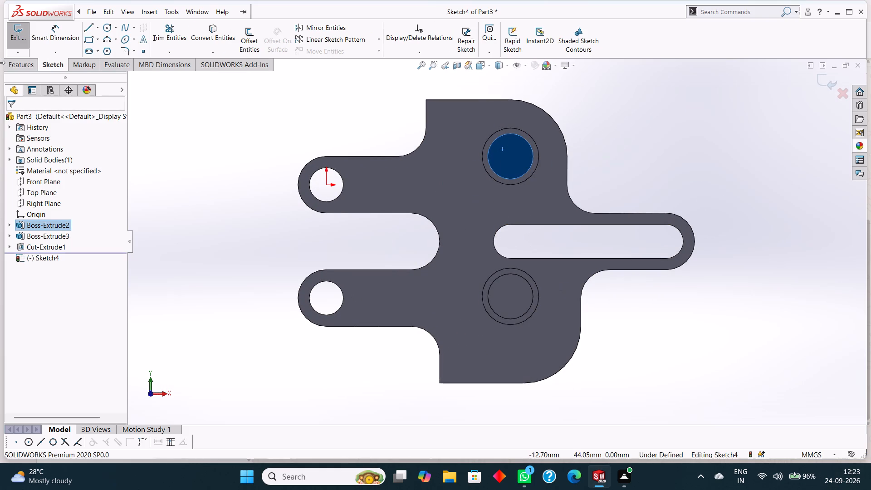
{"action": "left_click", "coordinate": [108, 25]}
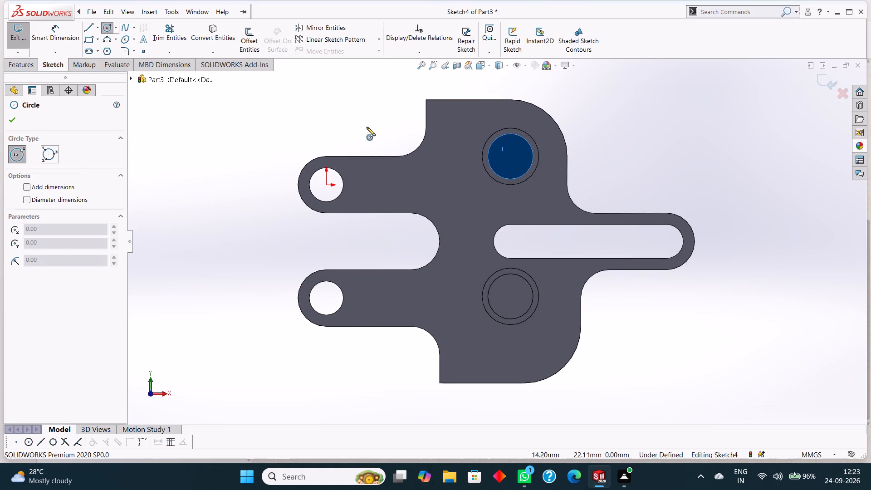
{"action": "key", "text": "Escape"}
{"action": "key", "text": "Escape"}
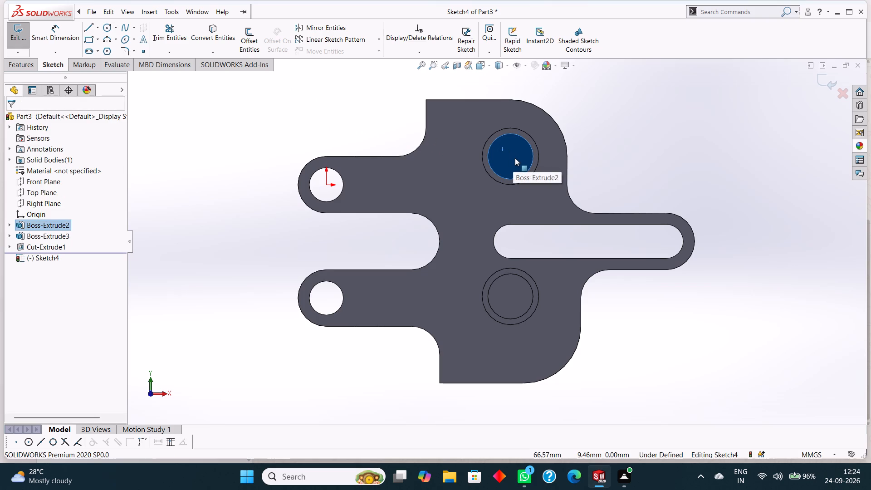
Sketch an 8 mm radius circle concentric with the ring boss above the slot, matching its inner edge.
{"action": "left_click", "coordinate": [105, 23]}
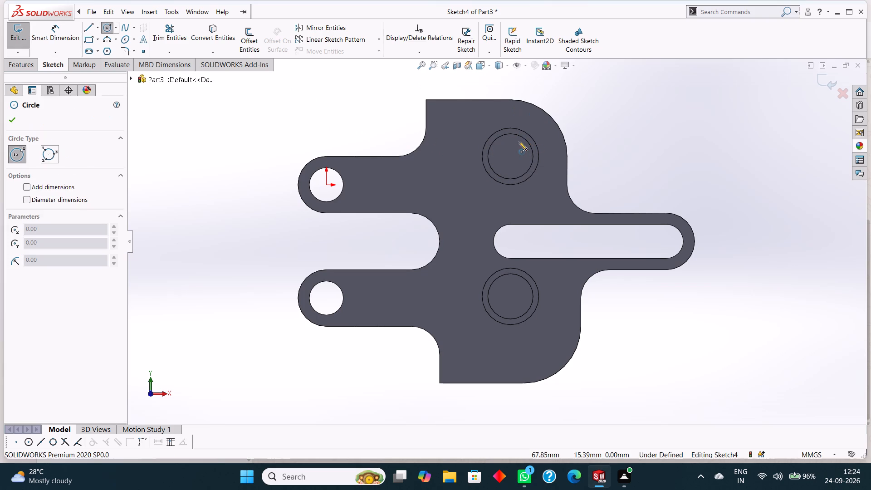
{"action": "left_click", "coordinate": [511, 157]}
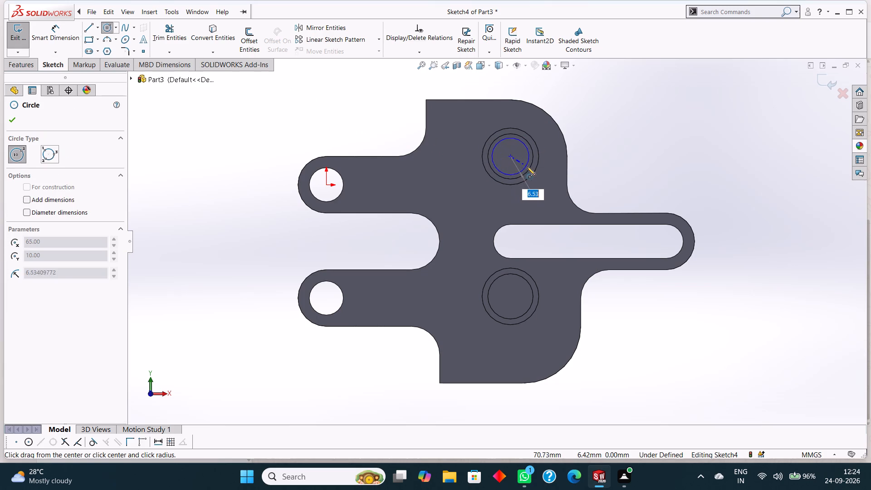
{"action": "left_click", "coordinate": [529, 167]}
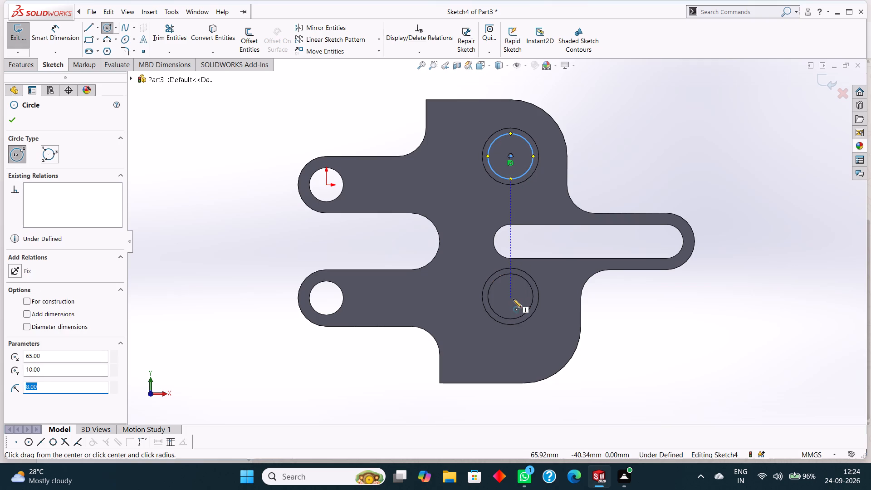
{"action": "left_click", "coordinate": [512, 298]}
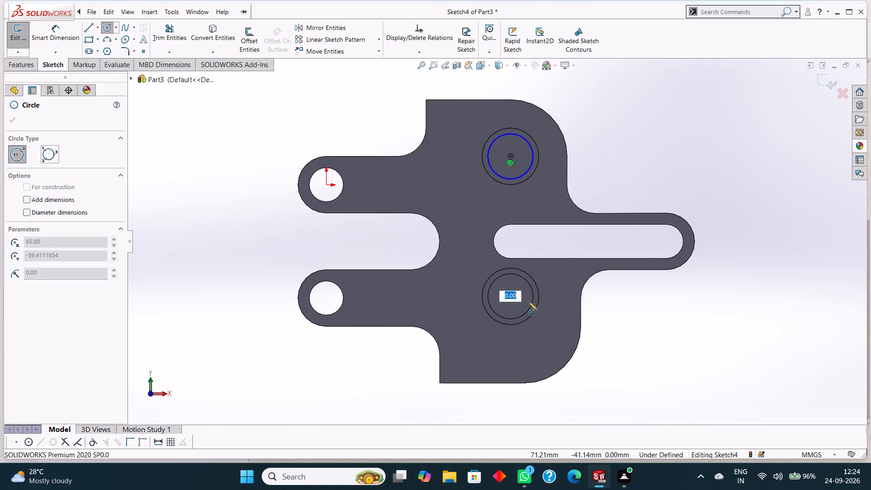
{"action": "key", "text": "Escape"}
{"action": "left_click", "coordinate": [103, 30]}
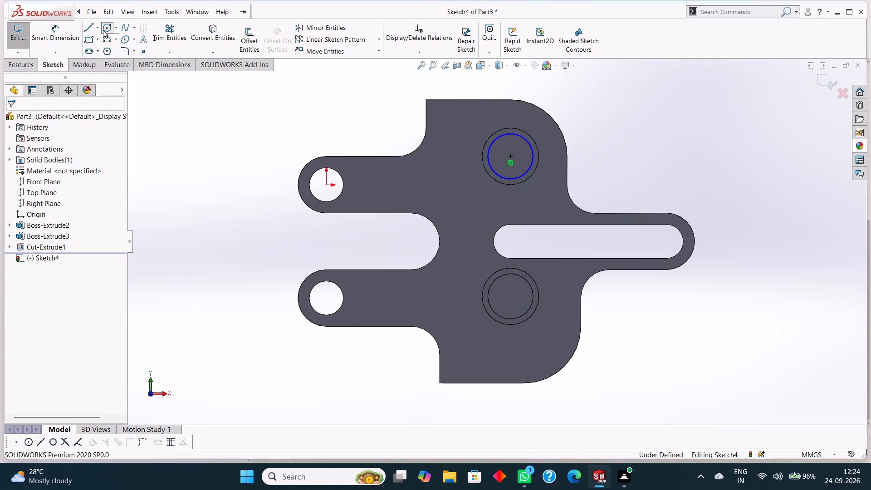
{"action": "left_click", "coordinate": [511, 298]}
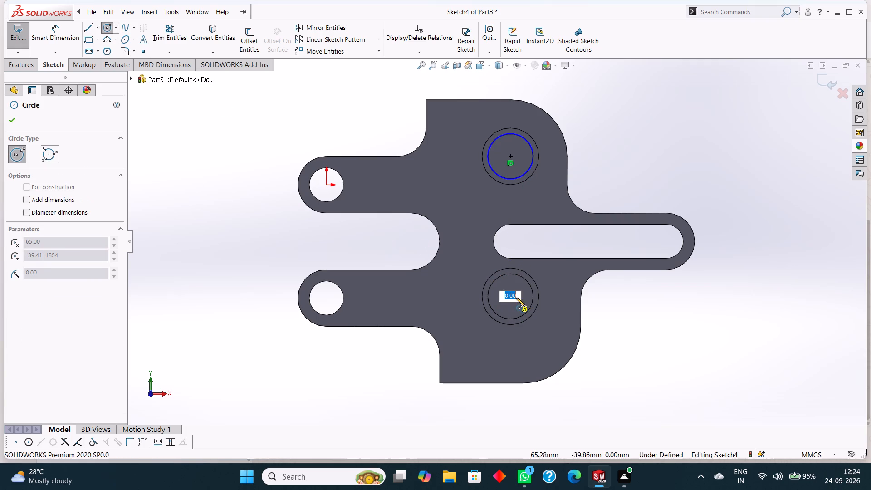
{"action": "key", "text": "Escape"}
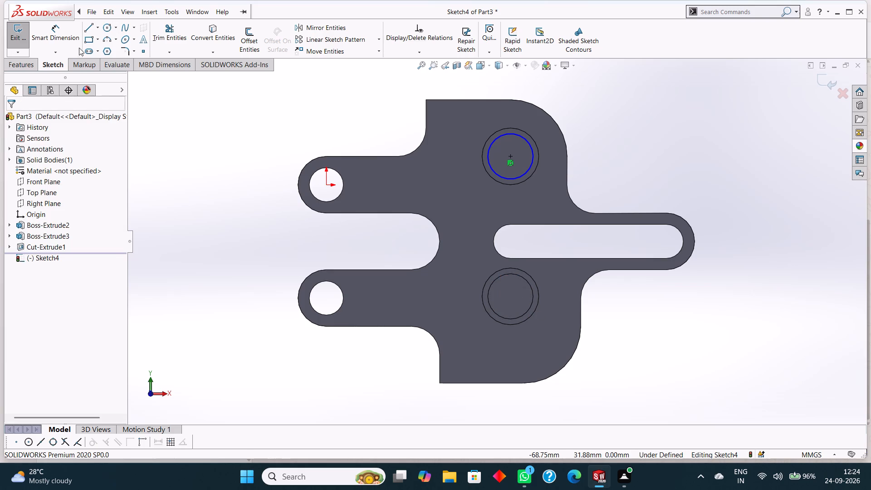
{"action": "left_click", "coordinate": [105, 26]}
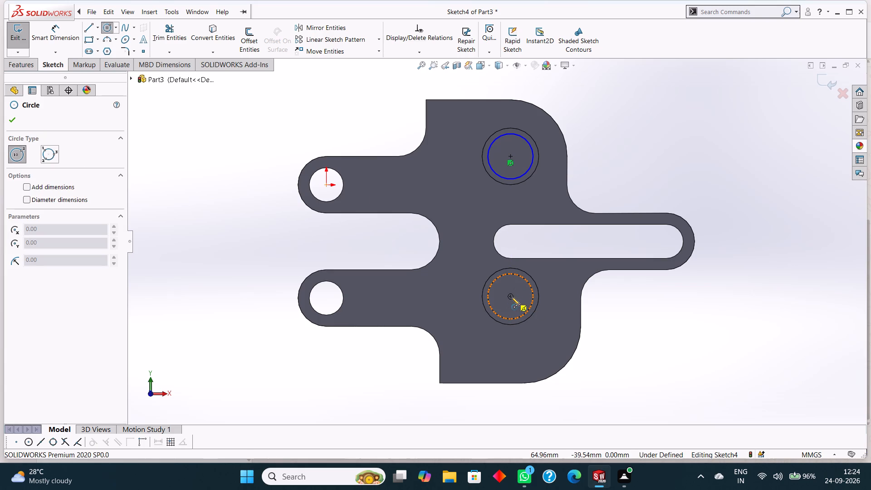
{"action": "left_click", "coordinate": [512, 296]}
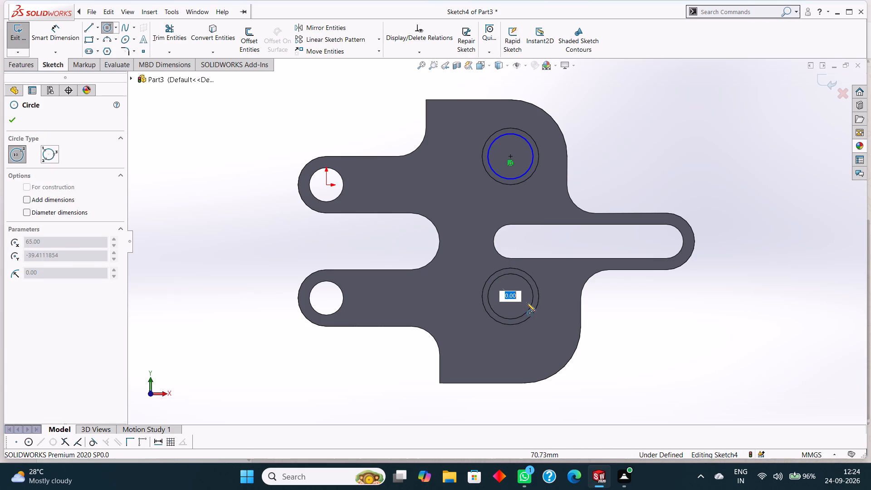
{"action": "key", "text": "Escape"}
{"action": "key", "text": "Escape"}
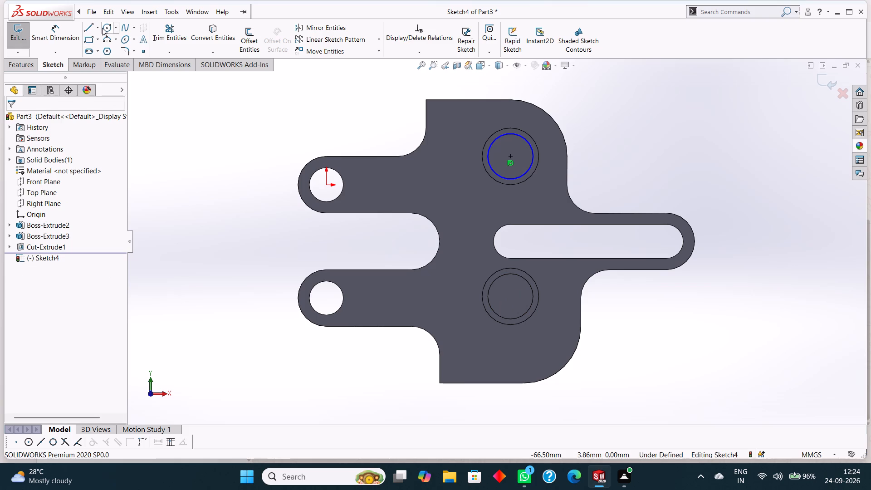
Sketch an 8 mm radius circle concentric with the ring boss below the slot, matching its inner edge.
{"action": "left_click", "coordinate": [105, 26]}
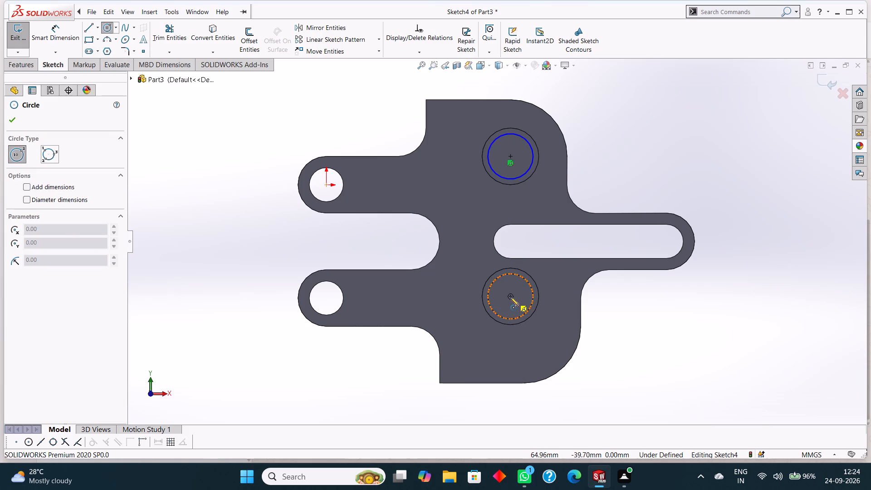
{"action": "left_click", "coordinate": [510, 297]}
{"action": "left_click", "coordinate": [531, 302]}
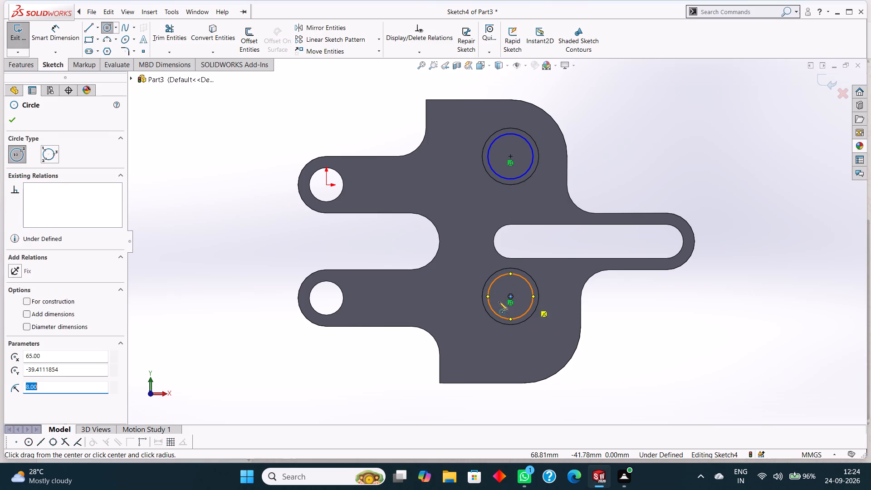
{"action": "left_click", "coordinate": [17, 121]}
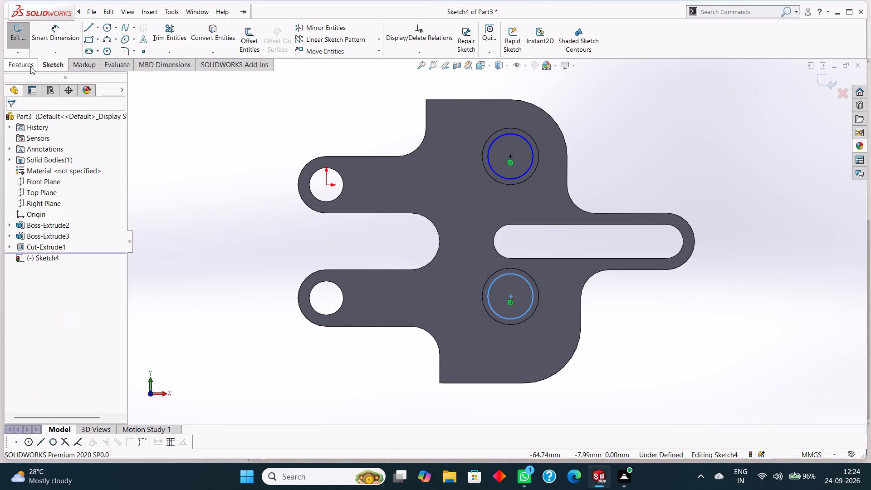
Cut both ring circles Through All so the holes pass through the plate.
{"action": "left_click", "coordinate": [30, 66]}
{"action": "left_click", "coordinate": [153, 30]}
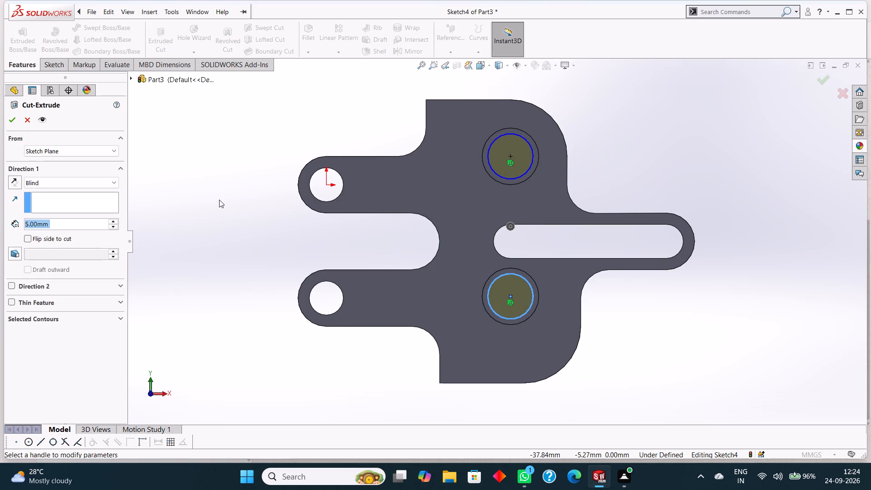
{"action": "middle_click_drag", "start_coordinate": [220, 200], "coordinate": [235, 89]}
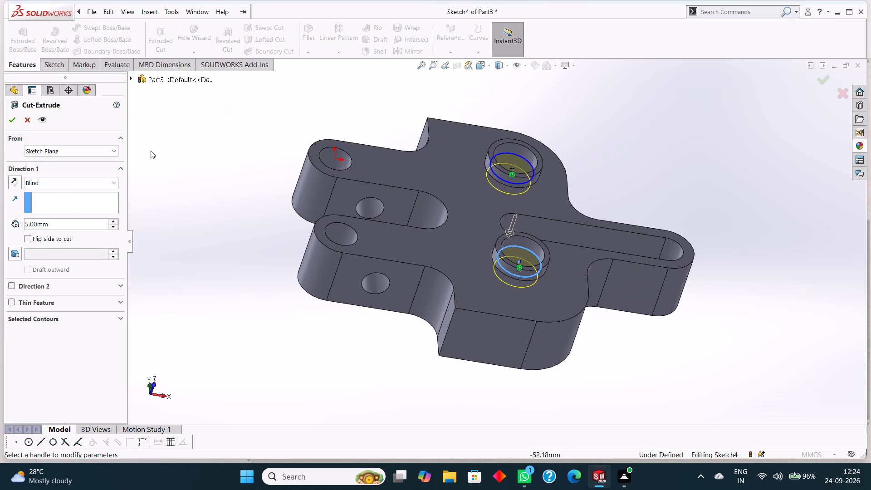
{"action": "left_click", "coordinate": [69, 181]}
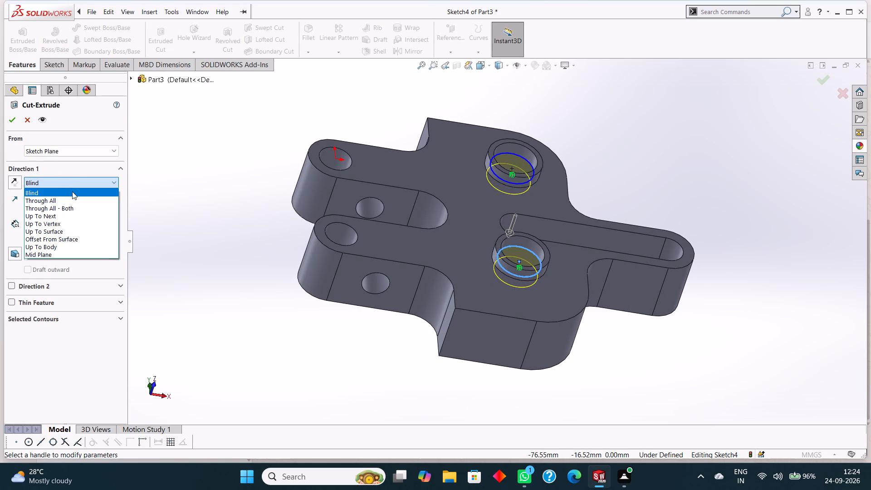
{"action": "left_click", "coordinate": [69, 198]}
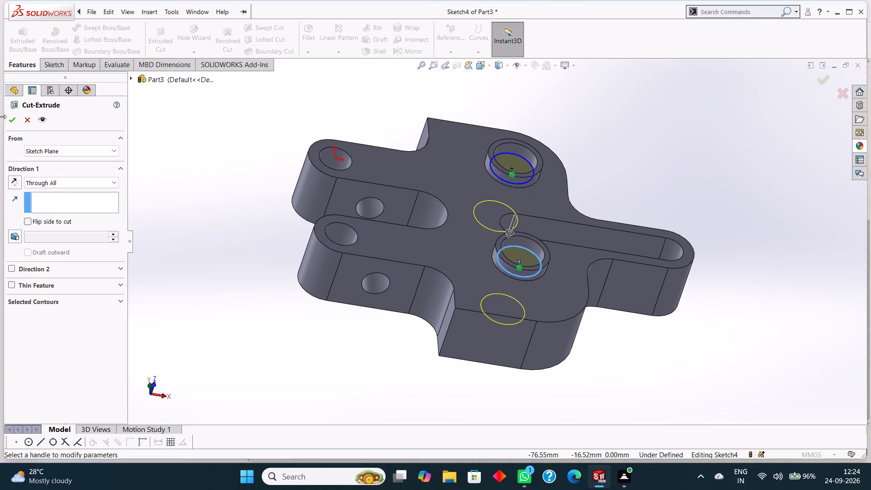
{"action": "left_click", "coordinate": [10, 121]}
{"action": "left_click", "coordinate": [219, 227]}
Examine the part from several angles, checking the ring holes, the arms' cross hole and the slot.
{"action": "middle_click_drag", "start_coordinate": [236, 228], "coordinate": [226, 290]}
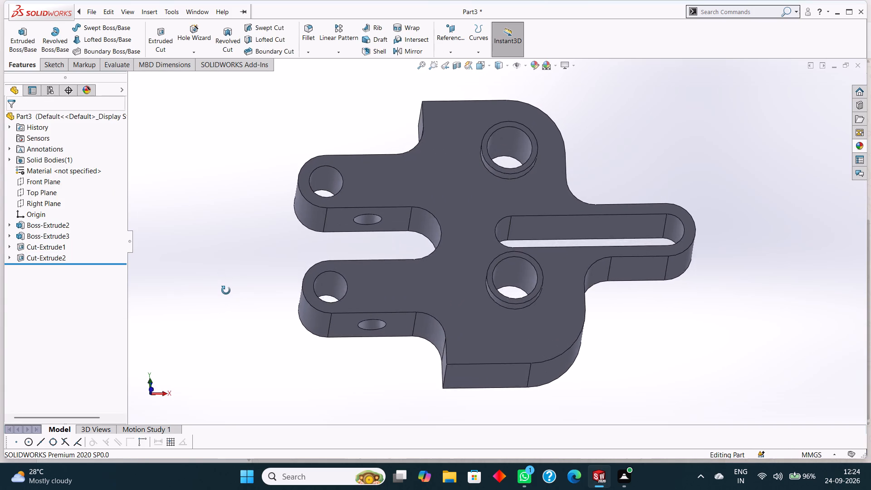
{"action": "middle_click_drag", "start_coordinate": [226, 290], "coordinate": [220, 255]}
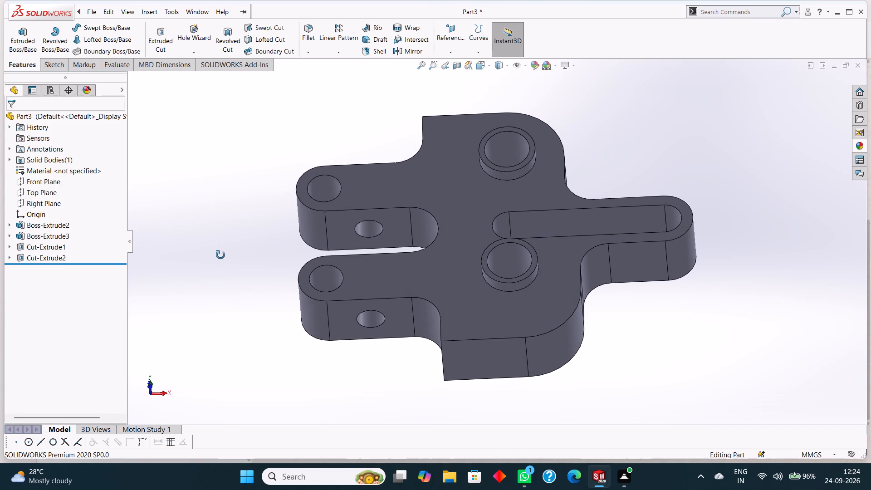
{"action": "middle_click_drag", "start_coordinate": [220, 255], "coordinate": [220, 255]}
{"action": "scroll", "coordinate": [220, 254], "scroll_direction": "up", "scroll_amount": 1}
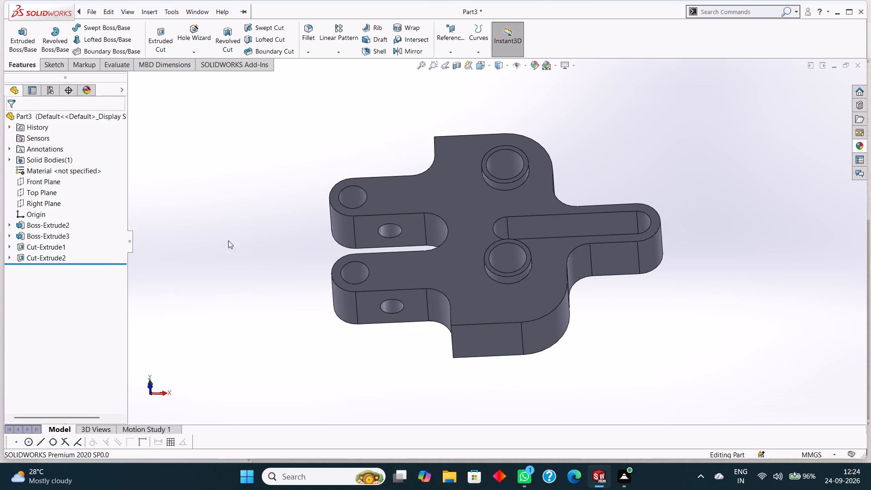
{"action": "scroll", "coordinate": [235, 244], "scroll_direction": "up", "scroll_amount": 1}
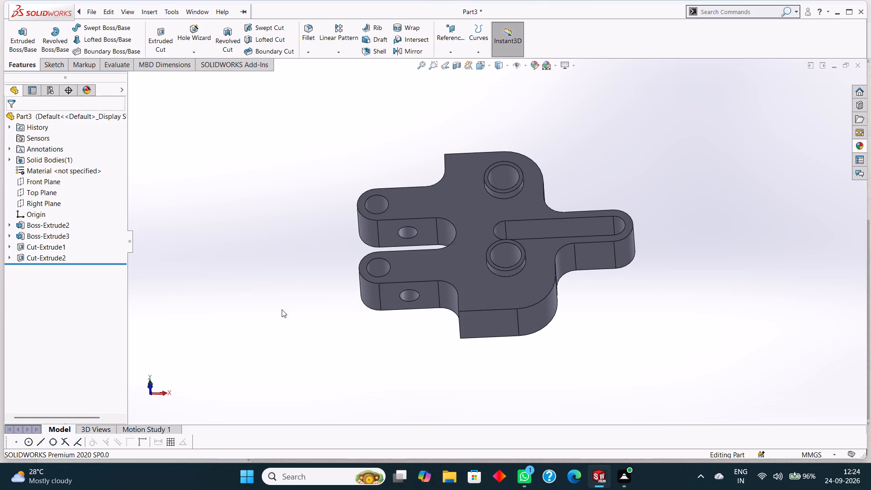
{"action": "middle_click_drag", "start_coordinate": [282, 309], "coordinate": [275, 245]}
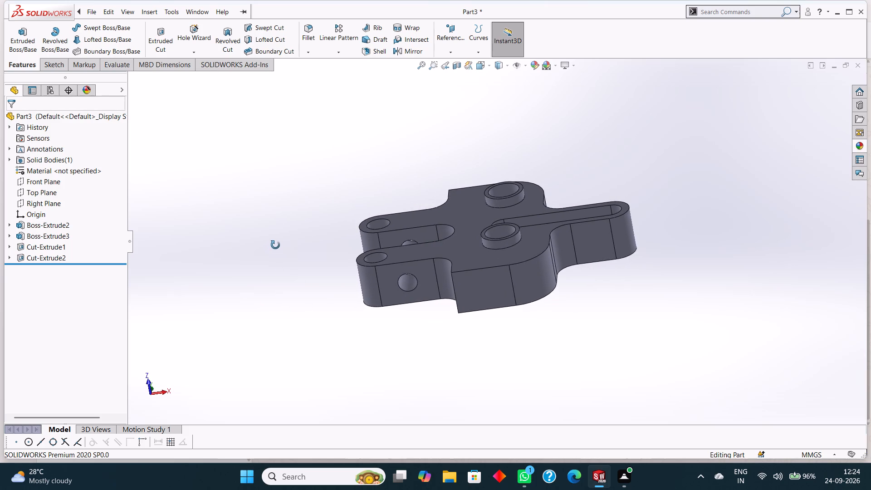
{"action": "middle_click_drag", "start_coordinate": [275, 245], "coordinate": [270, 270]}
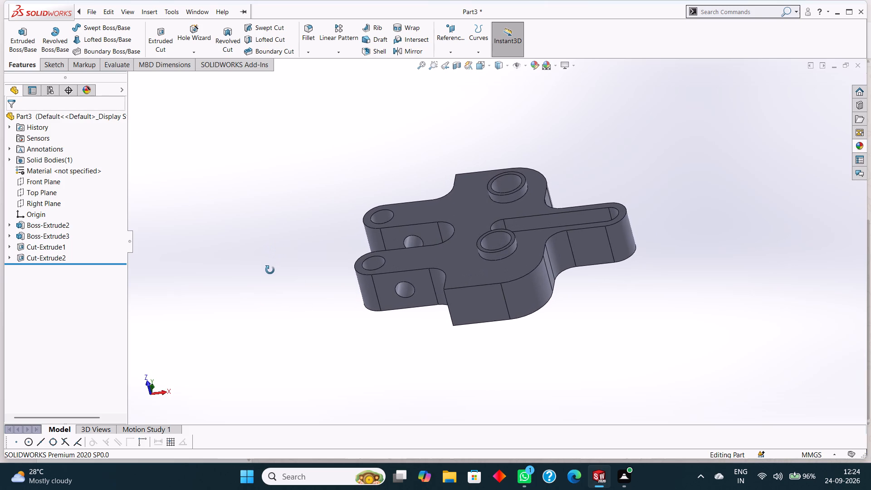
{"action": "middle_click_drag", "start_coordinate": [270, 270], "coordinate": [269, 280]}
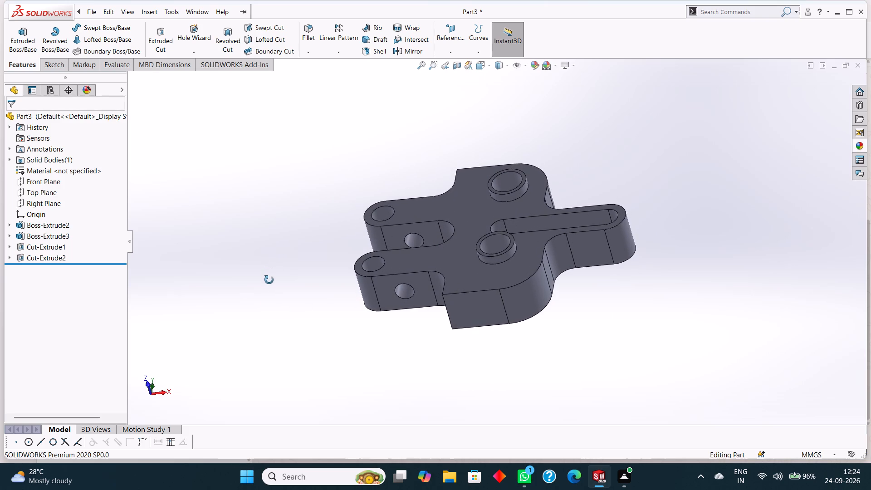
{"action": "middle_click_drag", "start_coordinate": [269, 280], "coordinate": [266, 274]}
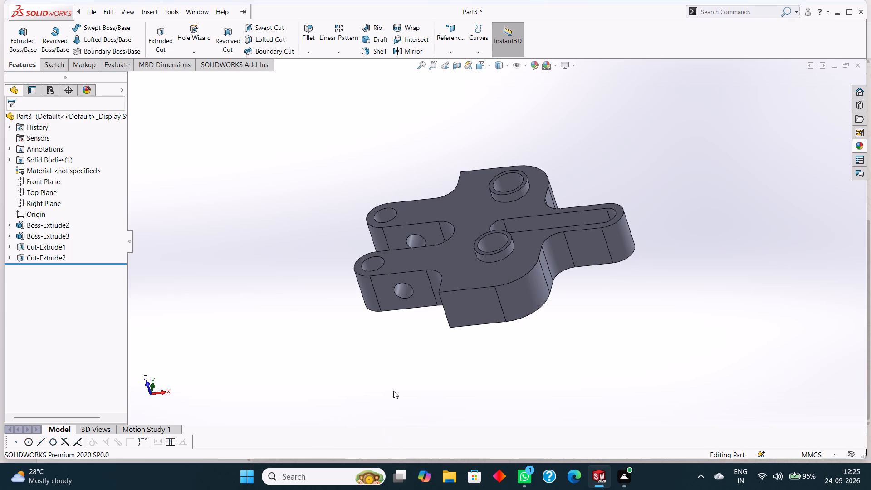
Apply a violet colour appearance to the two arm side faces that contain the 10 mm cross hole.
{"action": "left_click", "coordinate": [384, 281]}
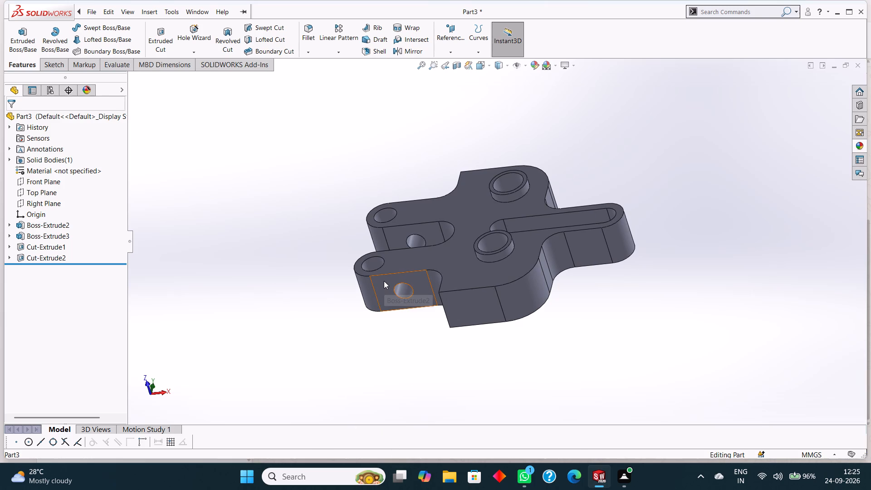
{"action": "left_click", "coordinate": [397, 234], "text": "ctrl"}
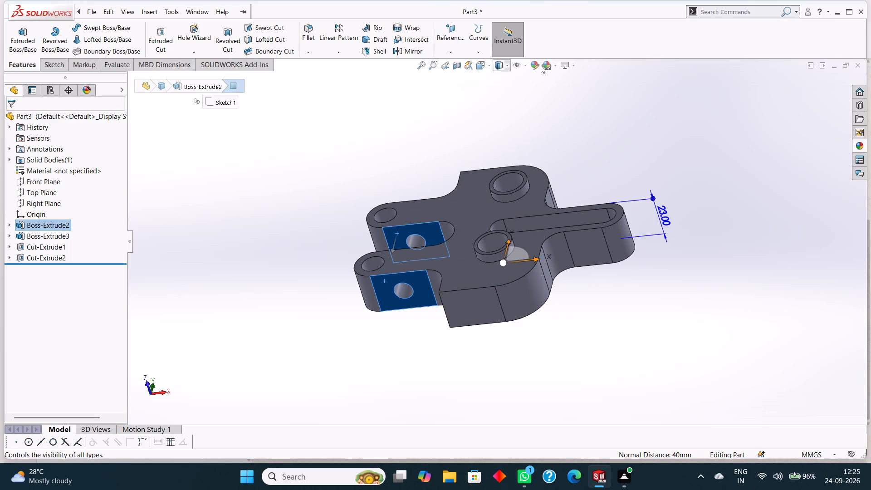
{"action": "left_click", "coordinate": [533, 63]}
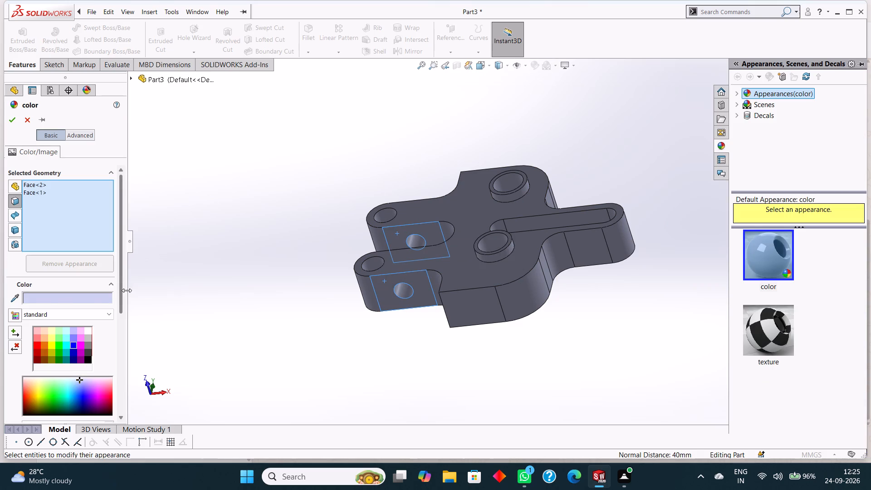
{"action": "left_click", "coordinate": [39, 299]}
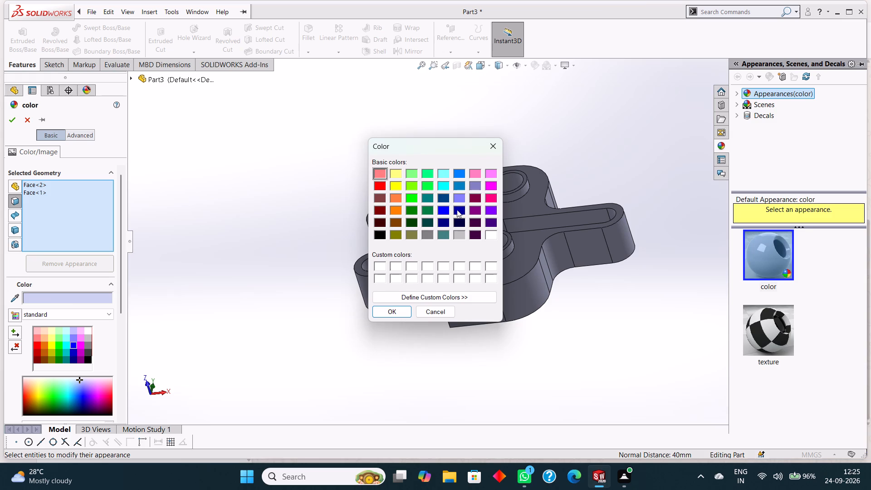
{"action": "left_click", "coordinate": [489, 211]}
{"action": "left_click", "coordinate": [391, 314]}
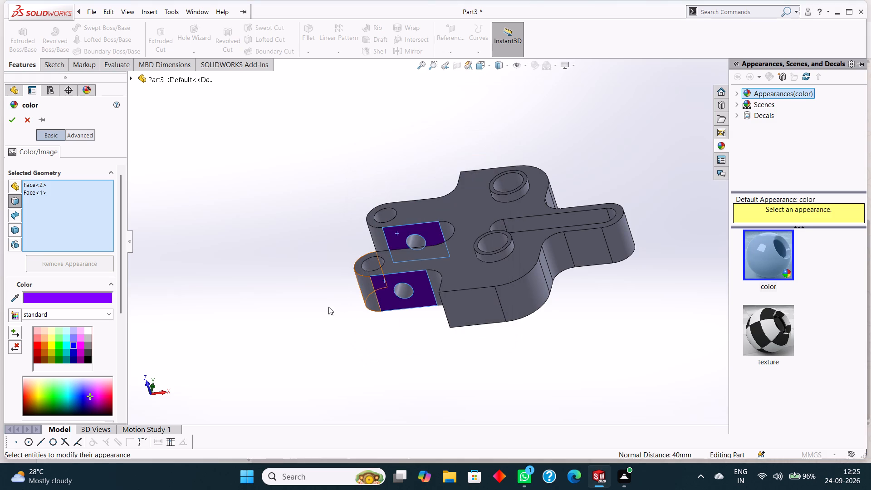
{"action": "left_click", "coordinate": [17, 118]}
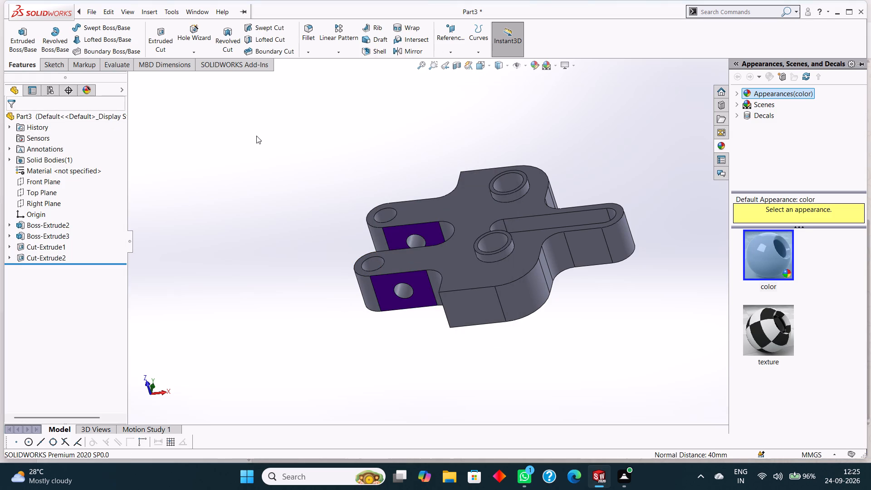
{"action": "left_click", "coordinate": [302, 132]}
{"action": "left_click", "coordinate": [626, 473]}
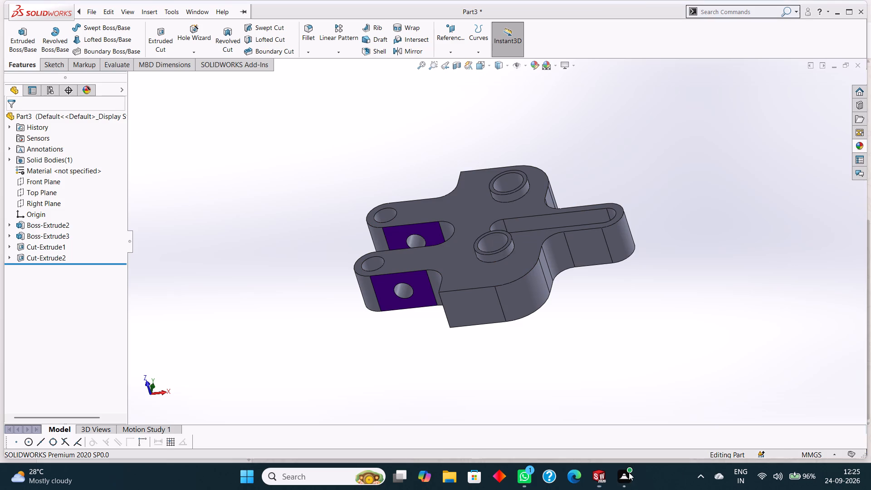
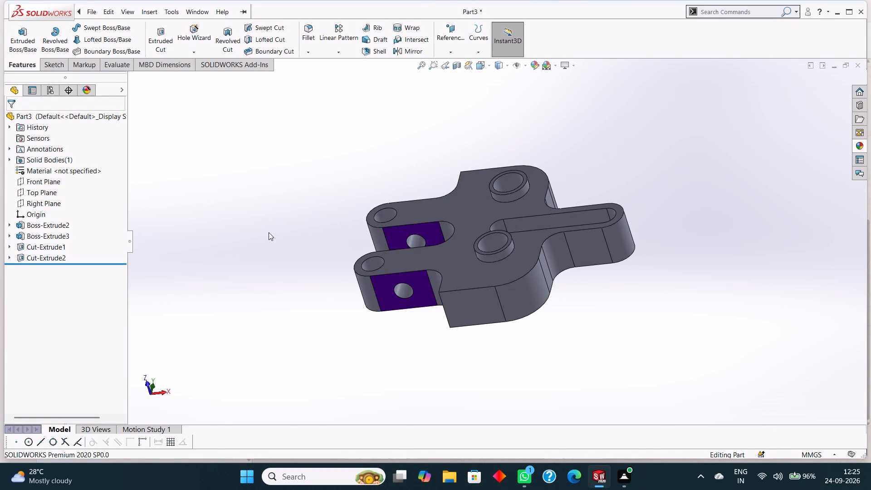
Colour five flat outer side faces lime green: both sides of the main body, both junctions beside the slotted arm, and one slotted-arm side.
{"action": "left_click", "coordinate": [465, 310]}
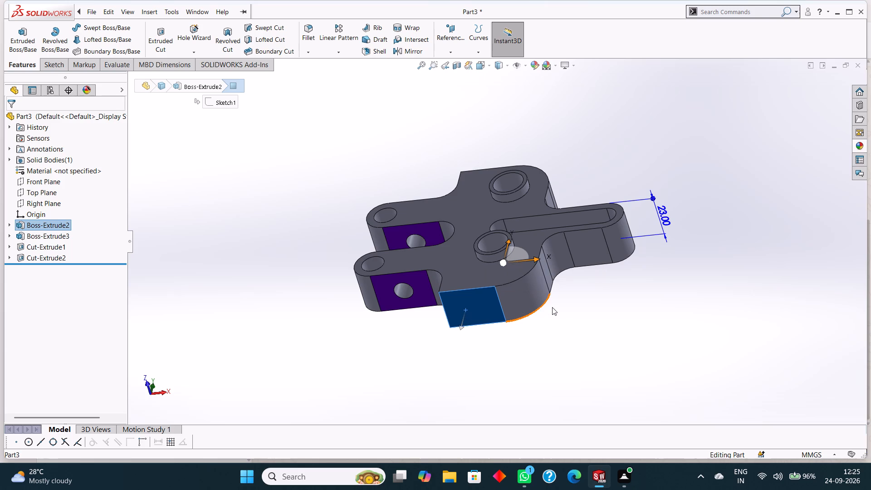
{"action": "left_click", "coordinate": [546, 270], "text": "ctrl"}
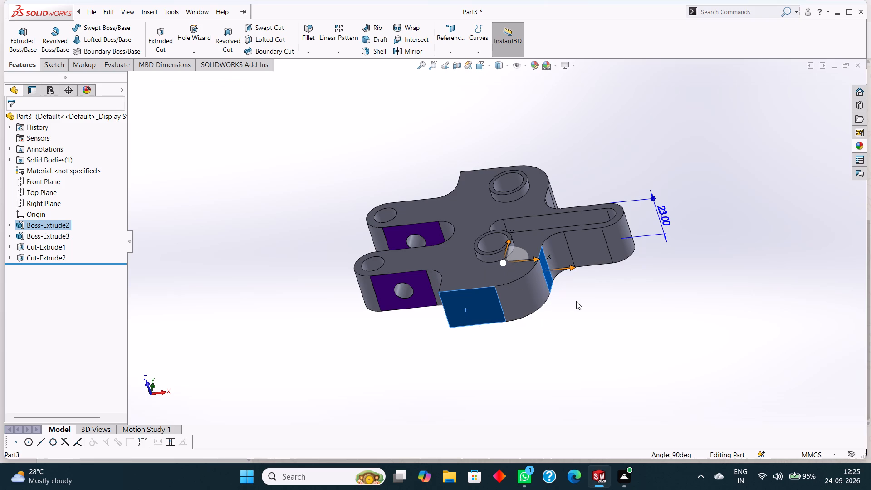
{"action": "left_click", "coordinate": [597, 243], "text": "ctrl"}
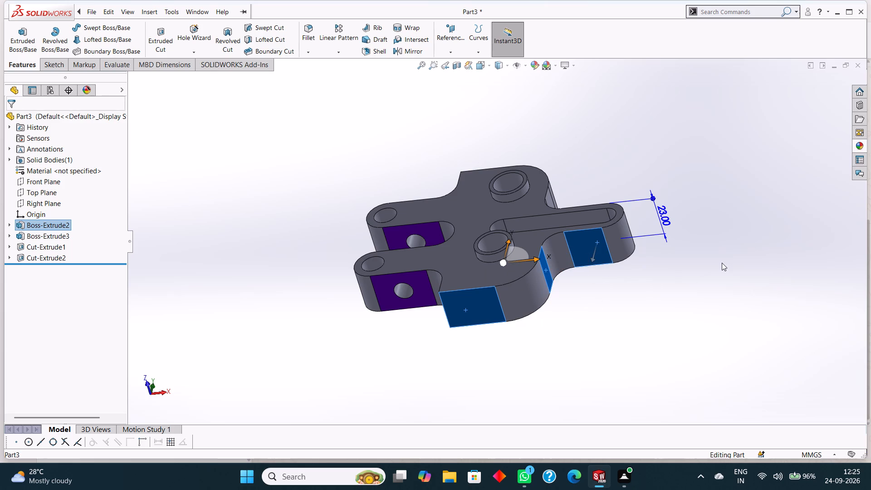
{"action": "middle_click_drag", "start_coordinate": [722, 263], "coordinate": [642, 308]}
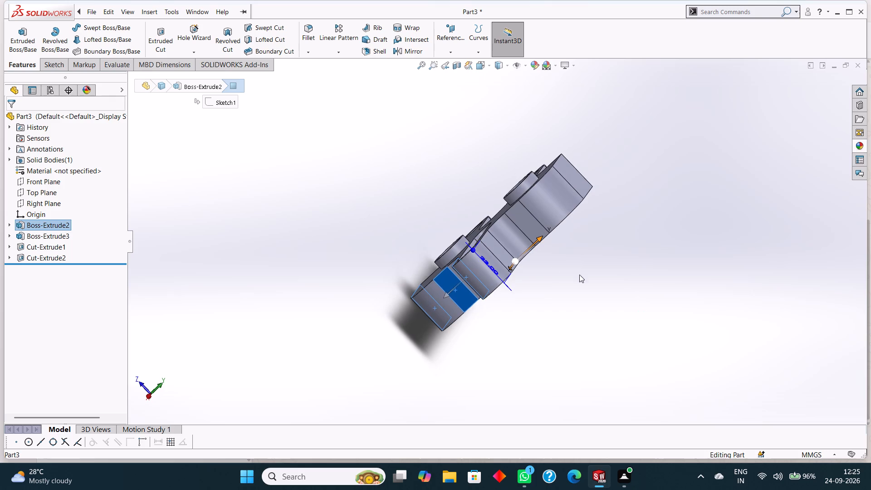
{"action": "left_click", "coordinate": [509, 239], "text": "ctrl"}
{"action": "middle_click_drag", "start_coordinate": [622, 279], "coordinate": [691, 264]}
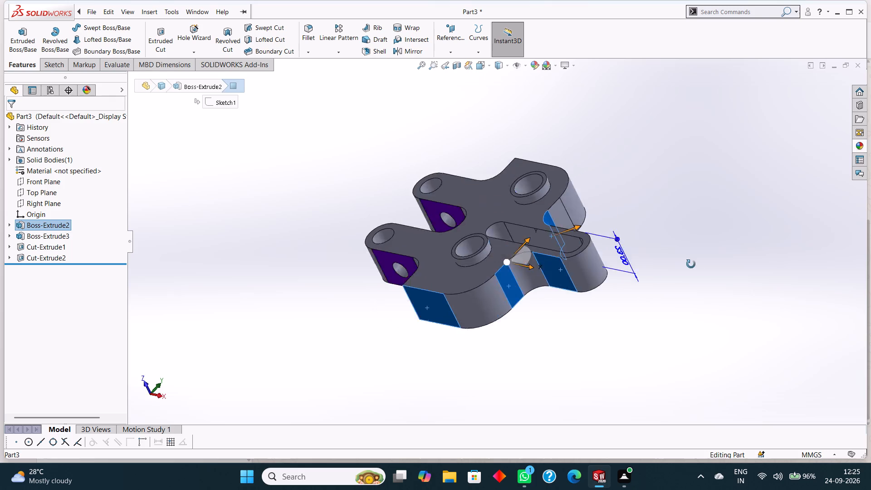
{"action": "middle_click_drag", "start_coordinate": [691, 264], "coordinate": [570, 386]}
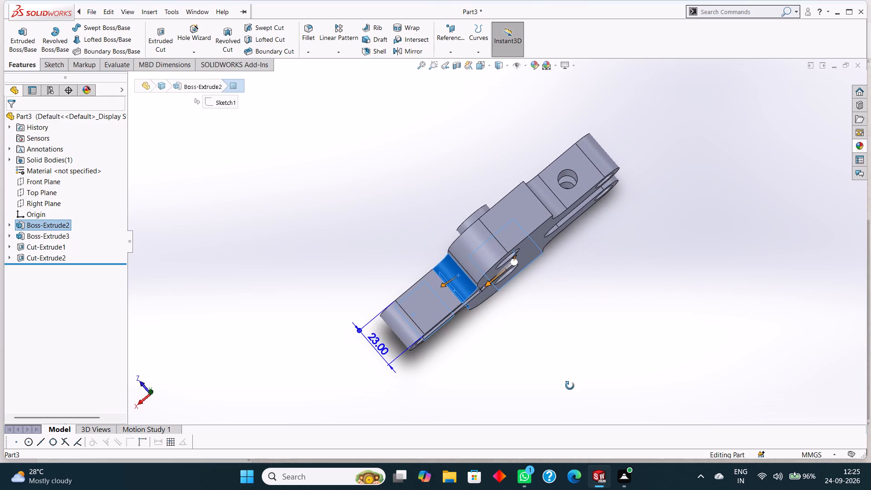
{"action": "middle_click_drag", "start_coordinate": [570, 386], "coordinate": [574, 381]}
{"action": "left_click", "coordinate": [524, 211], "text": "ctrl"}
{"action": "middle_click_drag", "start_coordinate": [623, 271], "coordinate": [605, 289]}
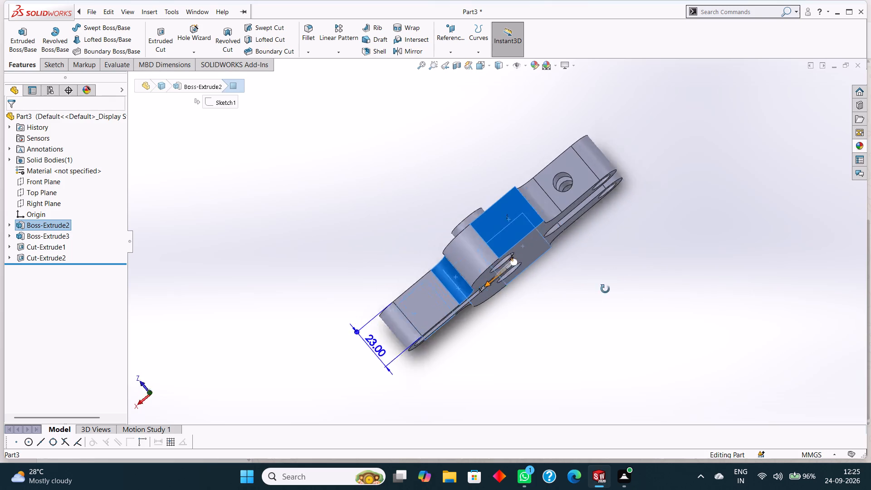
{"action": "middle_click_drag", "start_coordinate": [605, 289], "coordinate": [749, 343]}
{"action": "scroll", "coordinate": [749, 342], "scroll_direction": "up", "scroll_amount": 1}
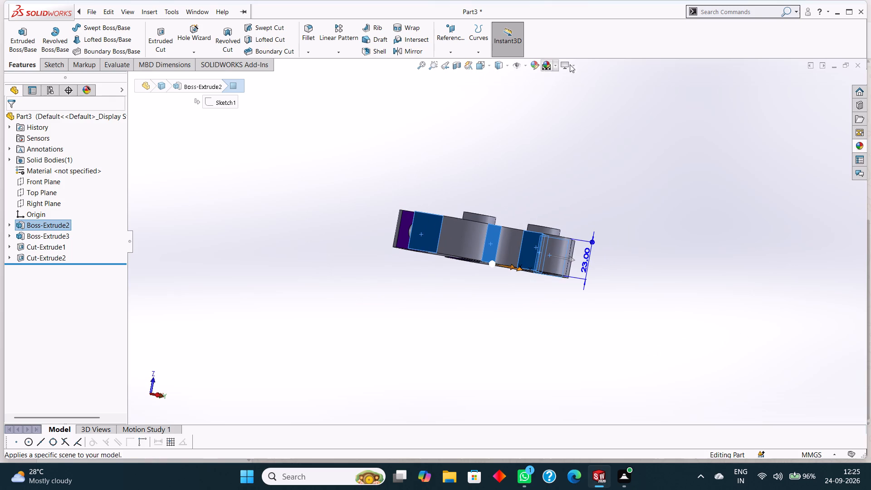
{"action": "left_click", "coordinate": [537, 66]}
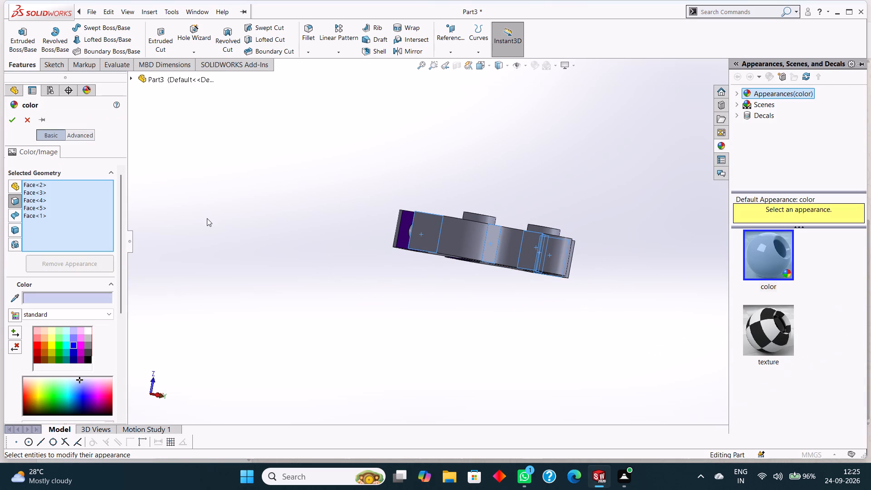
{"action": "left_click", "coordinate": [76, 296]}
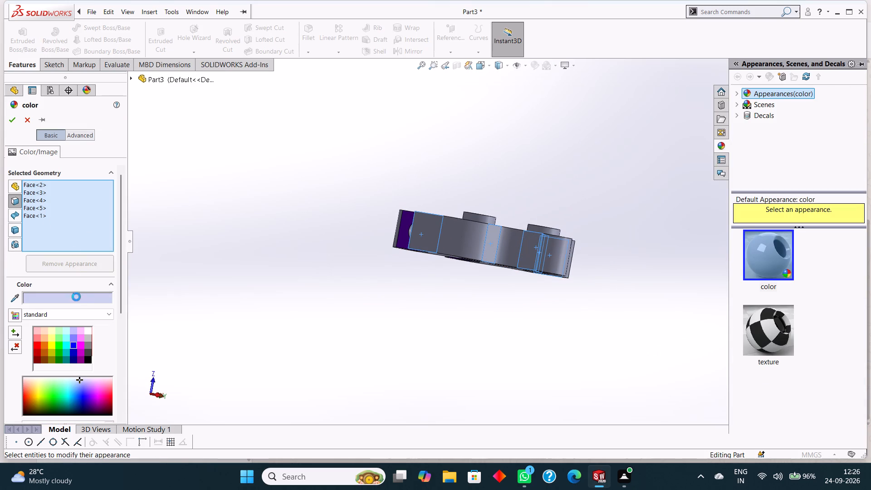
{"action": "left_click", "coordinate": [414, 184]}
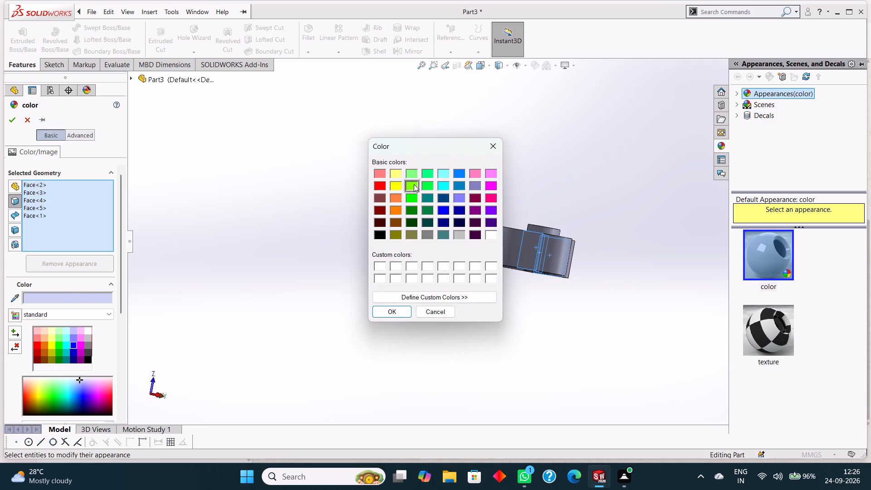
{"action": "left_click", "coordinate": [394, 318]}
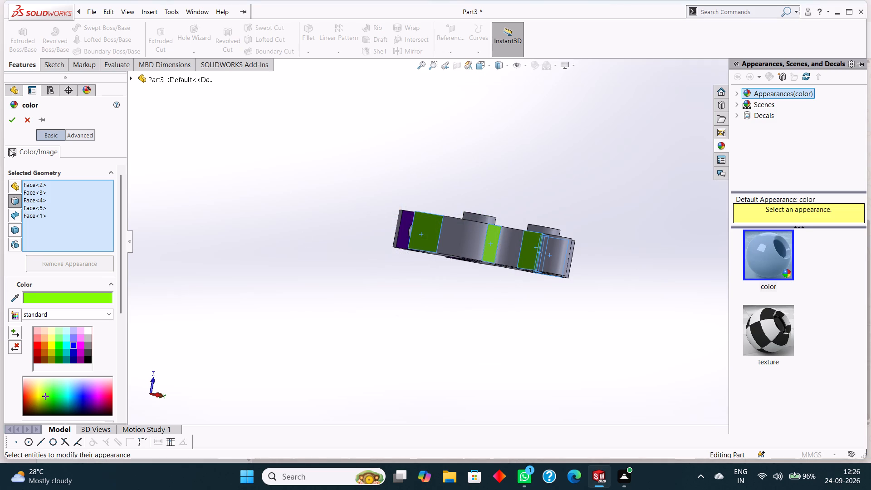
{"action": "left_click", "coordinate": [12, 118]}
Examine the coloured side faces of the bracket from several angles.
{"action": "middle_click_drag", "start_coordinate": [245, 188], "coordinate": [332, 267]}
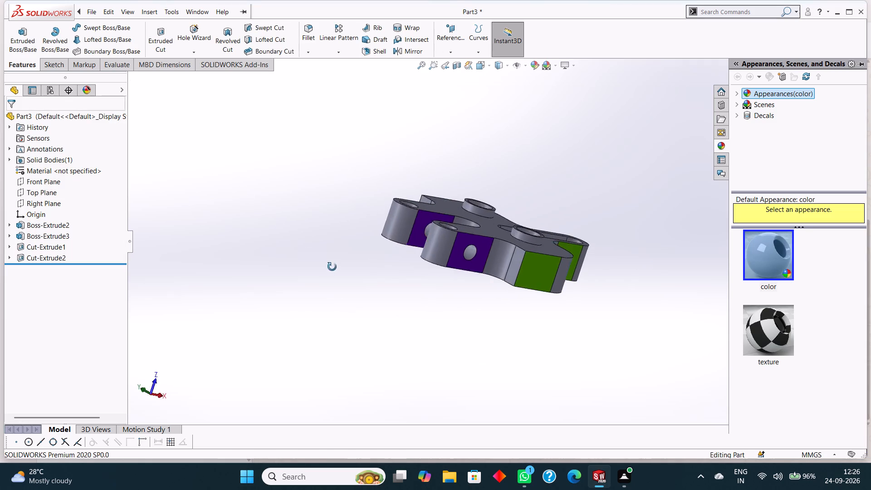
{"action": "middle_click_drag", "start_coordinate": [332, 267], "coordinate": [293, 261]}
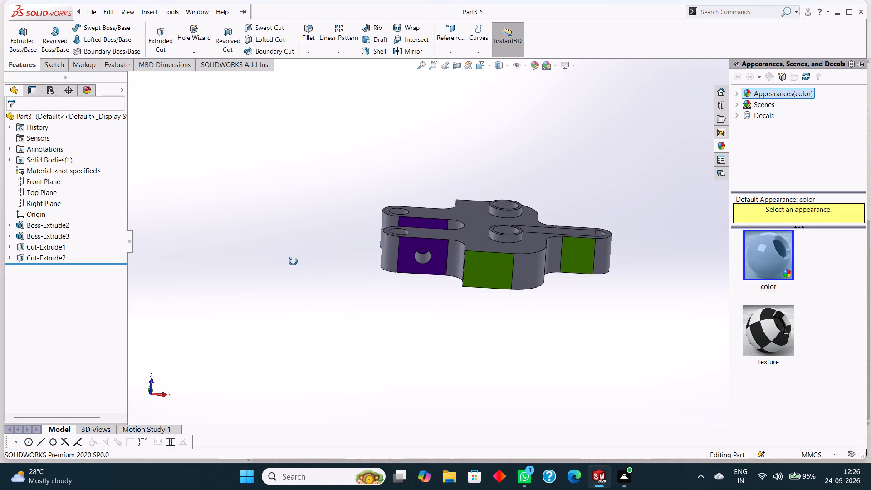
{"action": "middle_click_drag", "start_coordinate": [293, 261], "coordinate": [294, 259]}
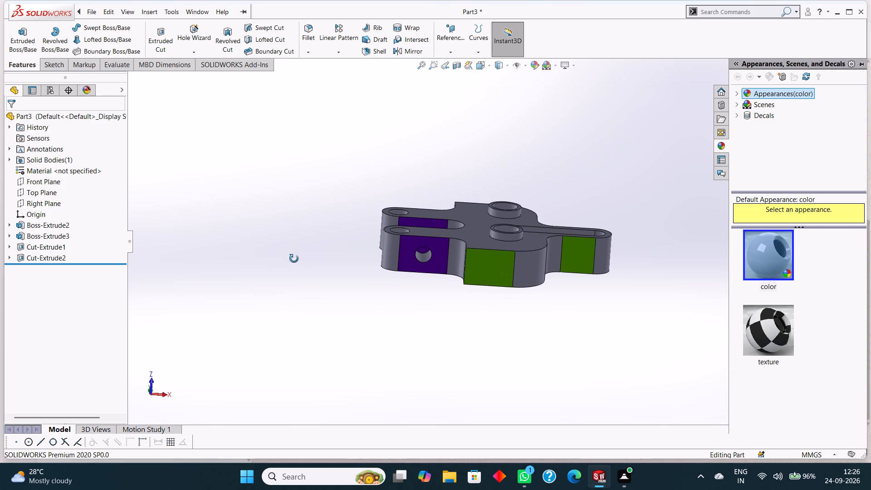
{"action": "middle_click_drag", "start_coordinate": [294, 259], "coordinate": [291, 267]}
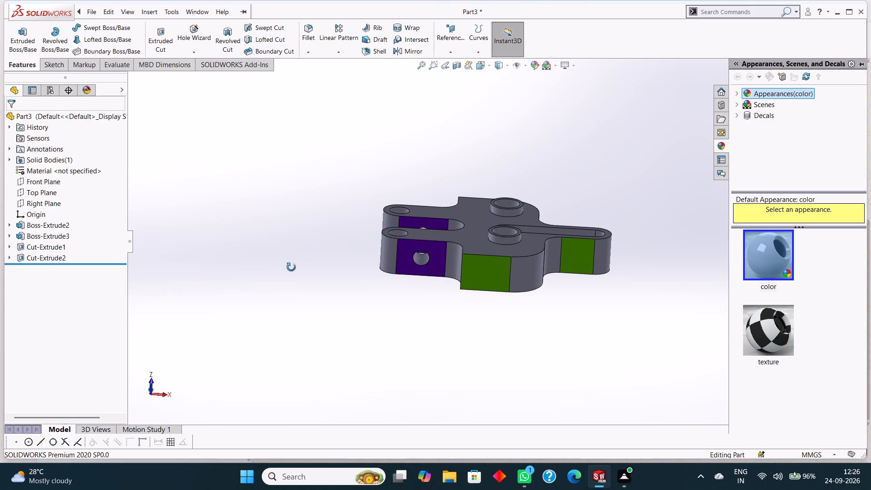
{"action": "middle_click_drag", "start_coordinate": [291, 267], "coordinate": [303, 265]}
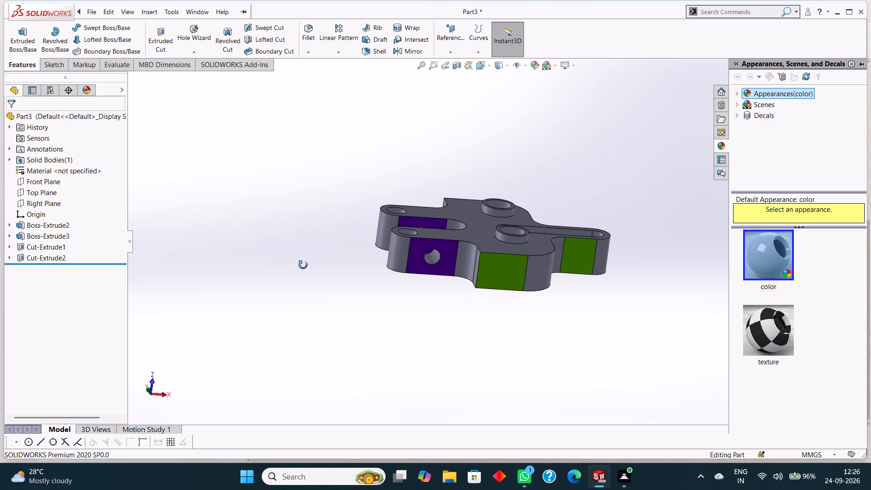
{"action": "middle_click_drag", "start_coordinate": [303, 265], "coordinate": [303, 265]}
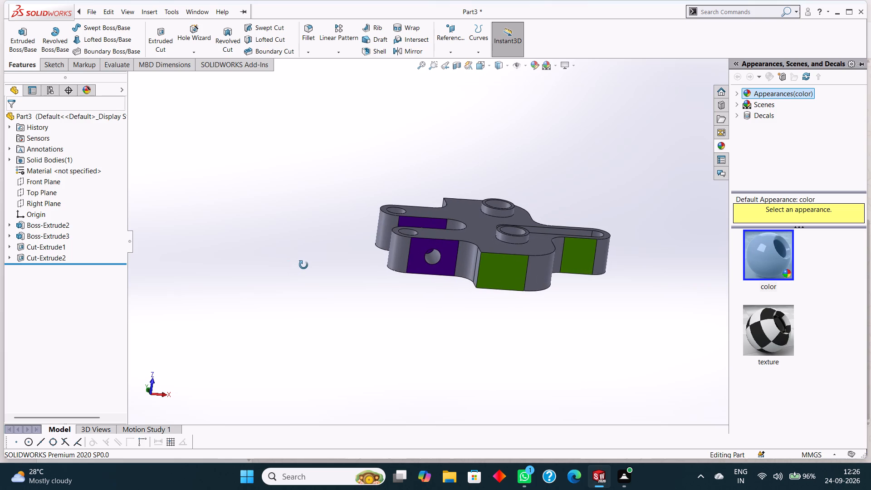
{"action": "middle_click_drag", "start_coordinate": [303, 265], "coordinate": [304, 267]}
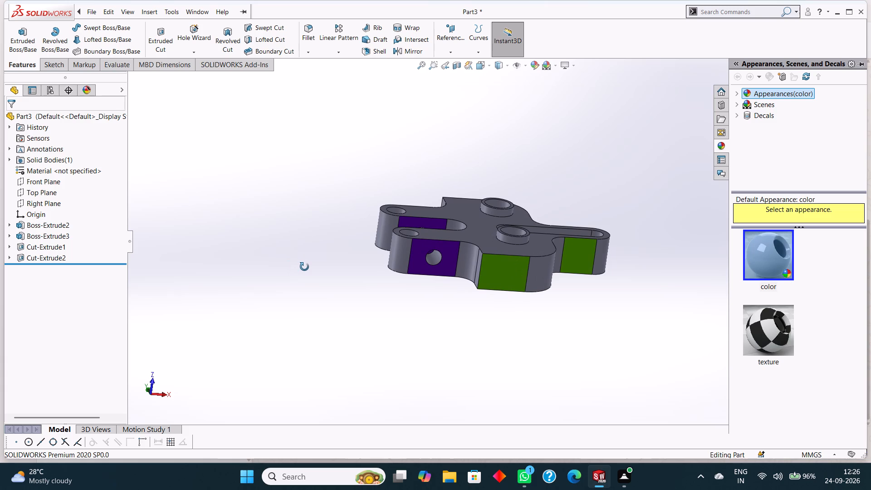
{"action": "middle_click_drag", "start_coordinate": [304, 267], "coordinate": [298, 267]}
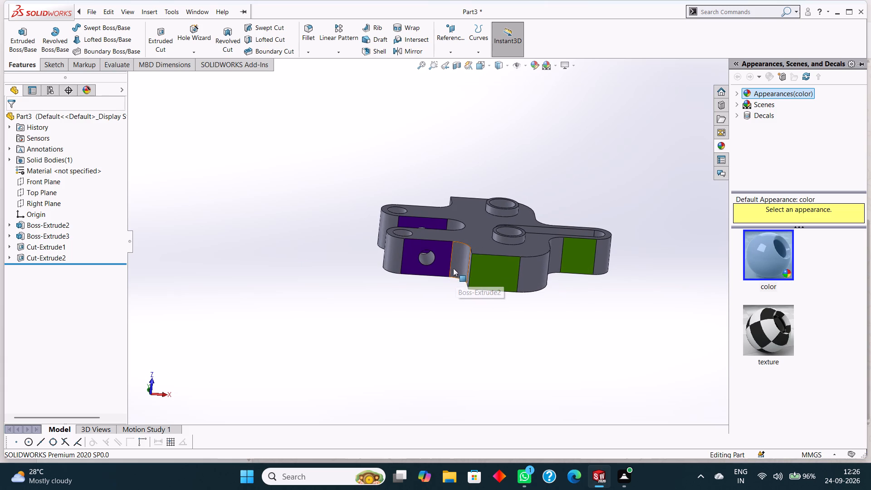
Colour the rounded end face of one fork arm and the two large rounded corner faces of the main body magenta.
{"action": "left_click", "coordinate": [453, 267]}
{"action": "left_click", "coordinate": [392, 251]}
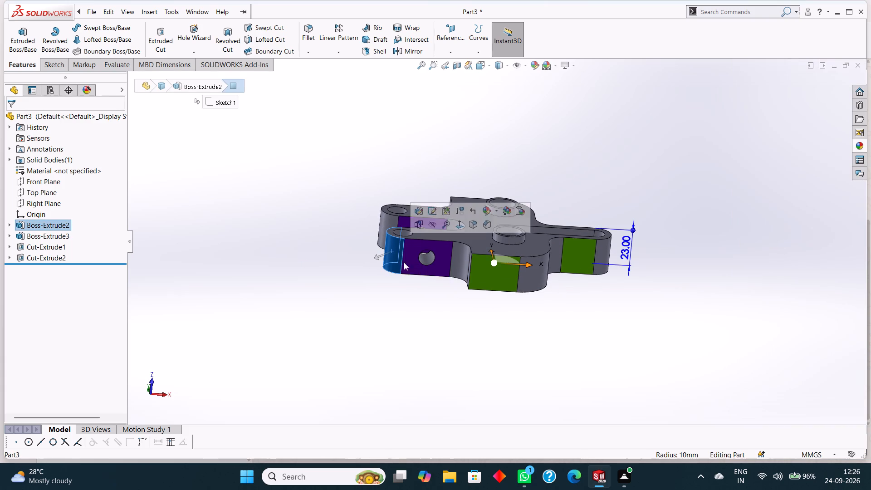
{"action": "middle_click_drag", "start_coordinate": [580, 309], "coordinate": [556, 299]}
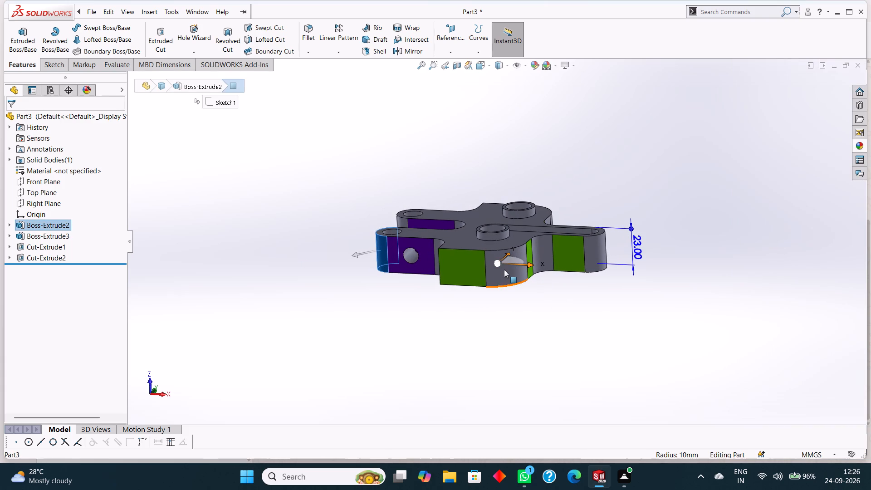
{"action": "left_click", "coordinate": [504, 269], "text": "ctrl"}
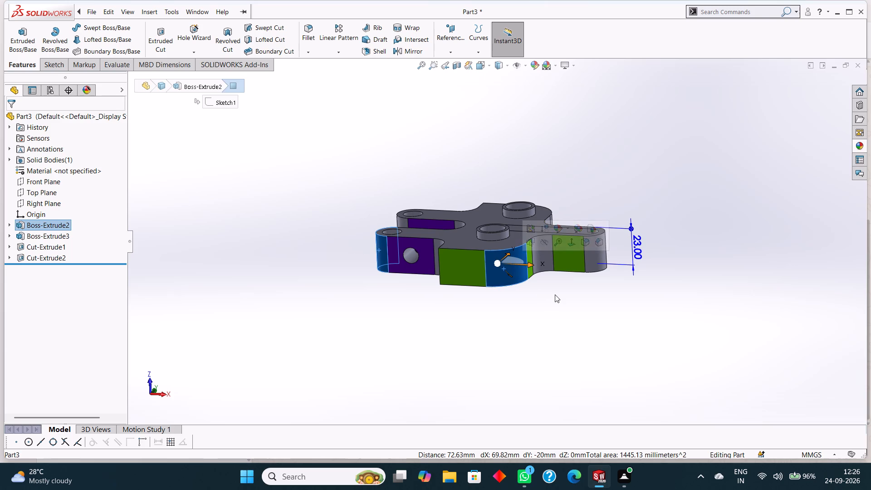
{"action": "middle_click_drag", "start_coordinate": [555, 294], "coordinate": [528, 296]}
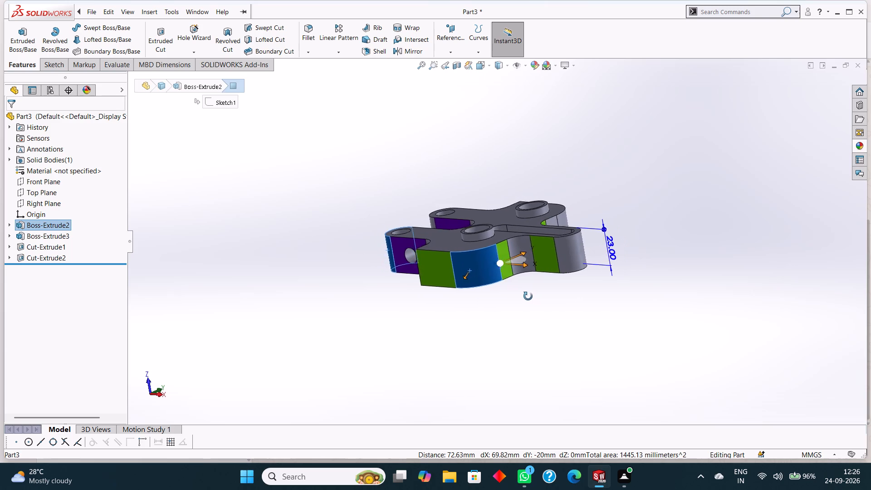
{"action": "middle_click_drag", "start_coordinate": [528, 296], "coordinate": [476, 317]}
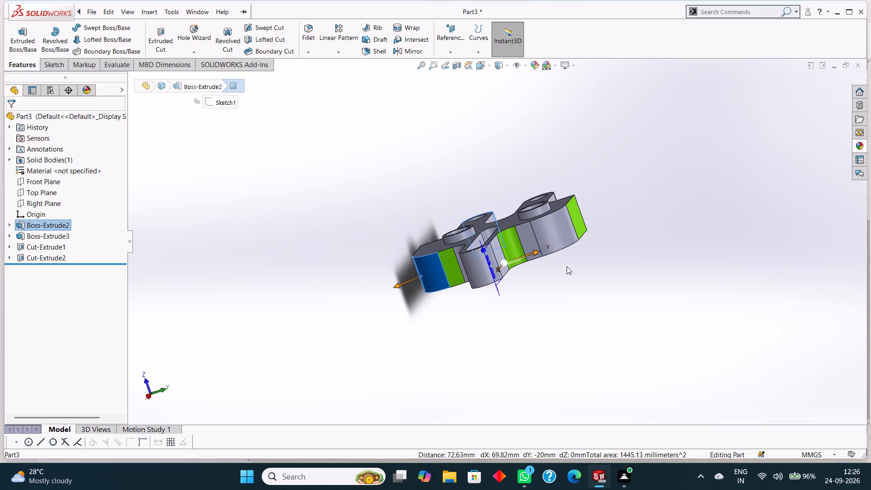
{"action": "left_click", "coordinate": [558, 234], "text": "ctrl"}
{"action": "middle_click_drag", "start_coordinate": [634, 260], "coordinate": [547, 338]}
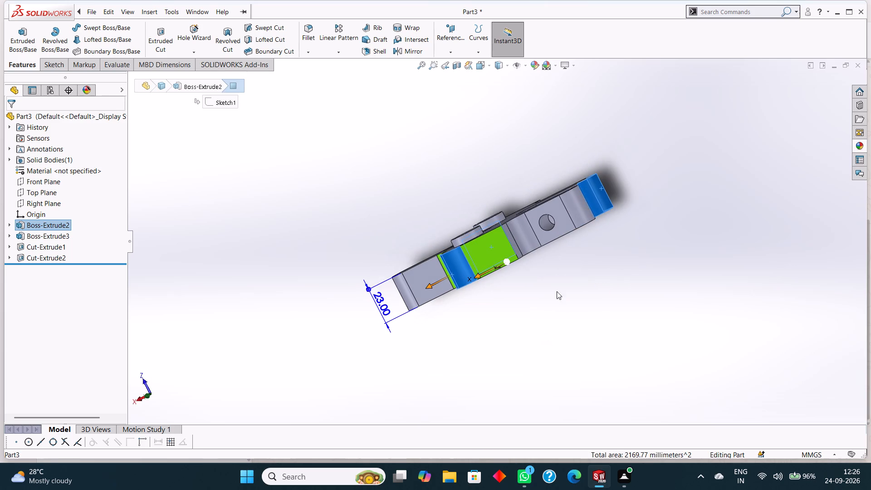
{"action": "middle_click_drag", "start_coordinate": [594, 256], "coordinate": [596, 353]}
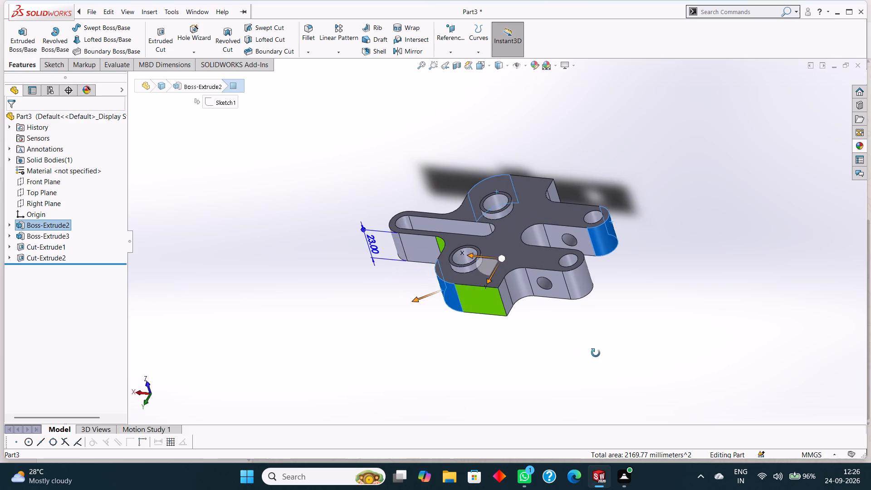
{"action": "middle_click_drag", "start_coordinate": [596, 353], "coordinate": [656, 202]}
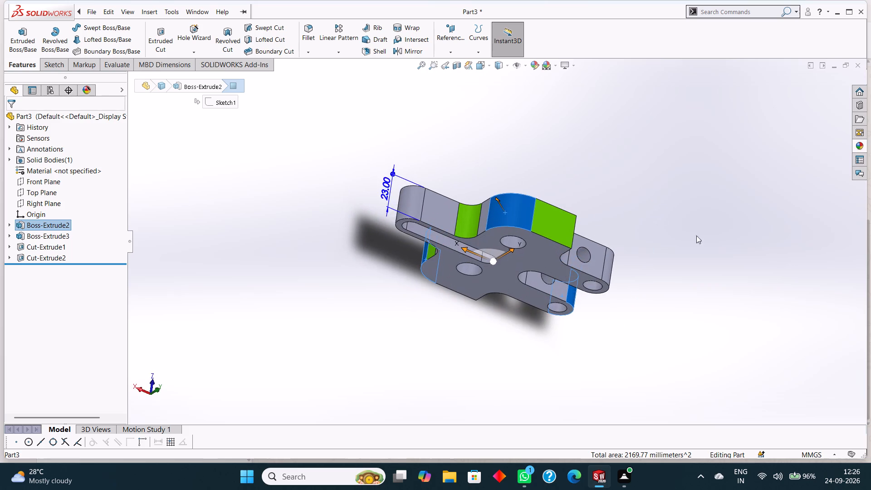
{"action": "middle_click_drag", "start_coordinate": [700, 242], "coordinate": [577, 262]}
{"action": "scroll", "coordinate": [681, 226], "scroll_direction": "up", "scroll_amount": 1}
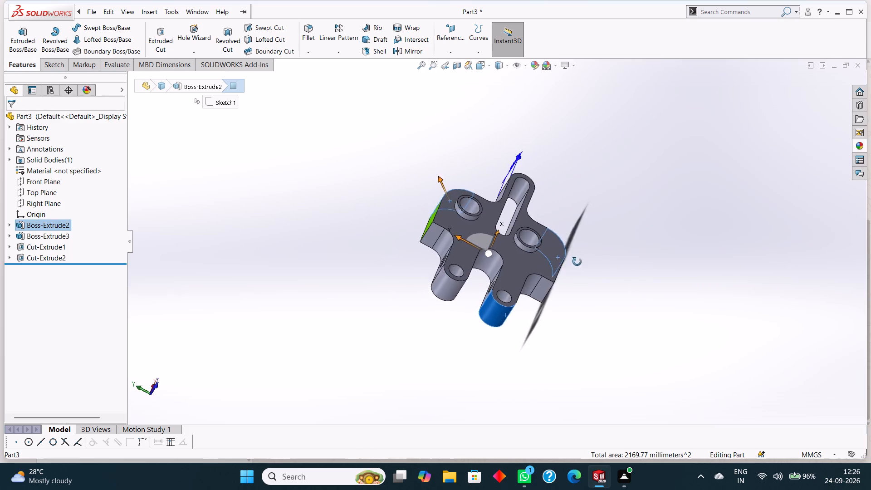
{"action": "middle_click_drag", "start_coordinate": [577, 262], "coordinate": [575, 295]}
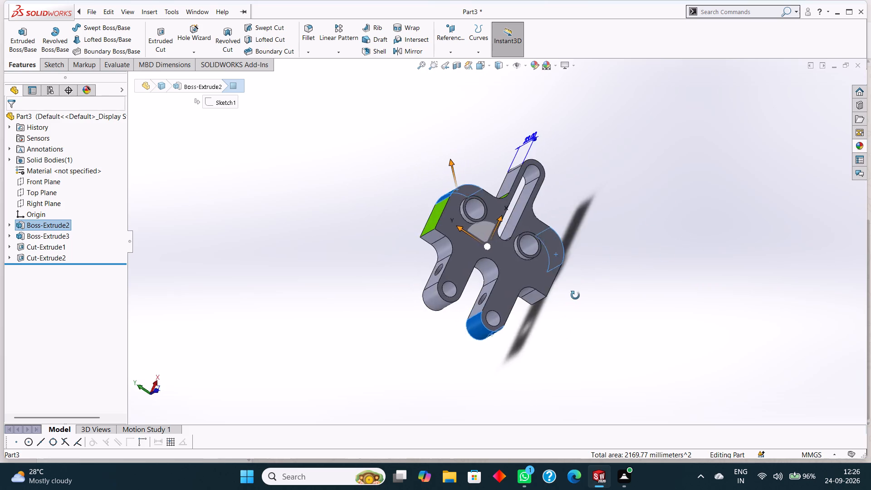
{"action": "middle_click_drag", "start_coordinate": [575, 295], "coordinate": [650, 275]}
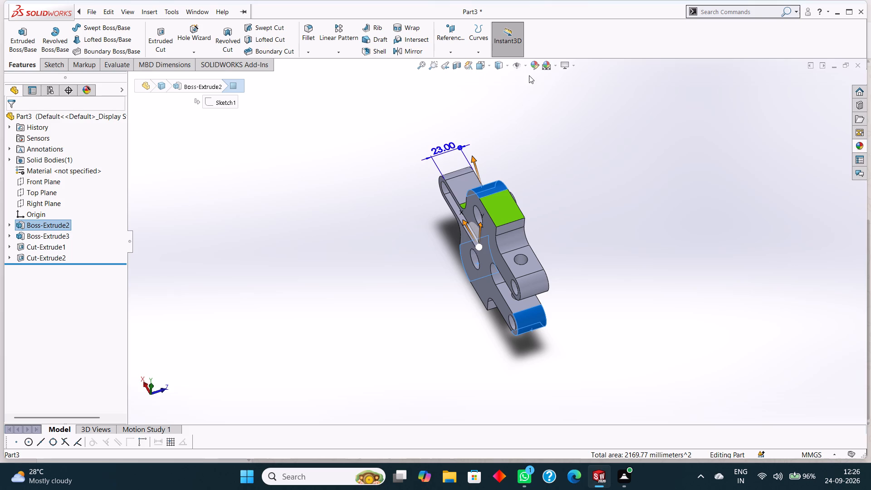
{"action": "left_click", "coordinate": [533, 68]}
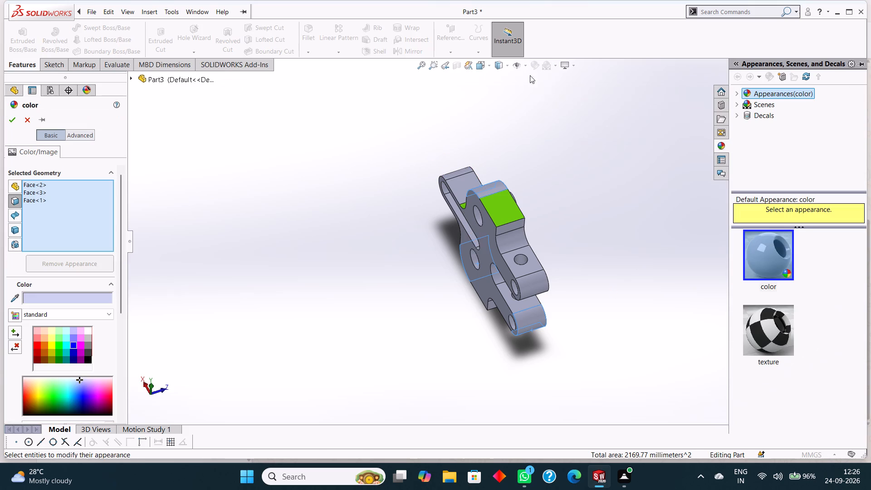
{"action": "left_click", "coordinate": [89, 296]}
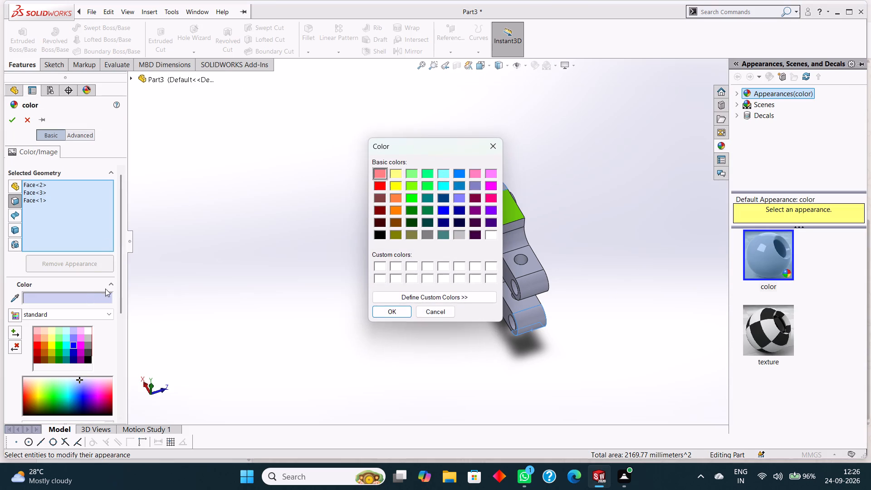
{"action": "left_click", "coordinate": [490, 187]}
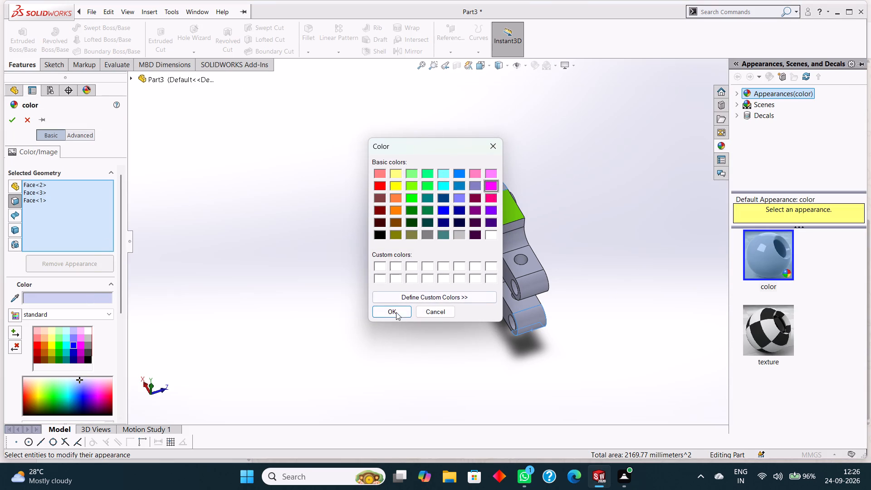
{"action": "left_click", "coordinate": [395, 315]}
{"action": "left_click", "coordinate": [14, 123]}
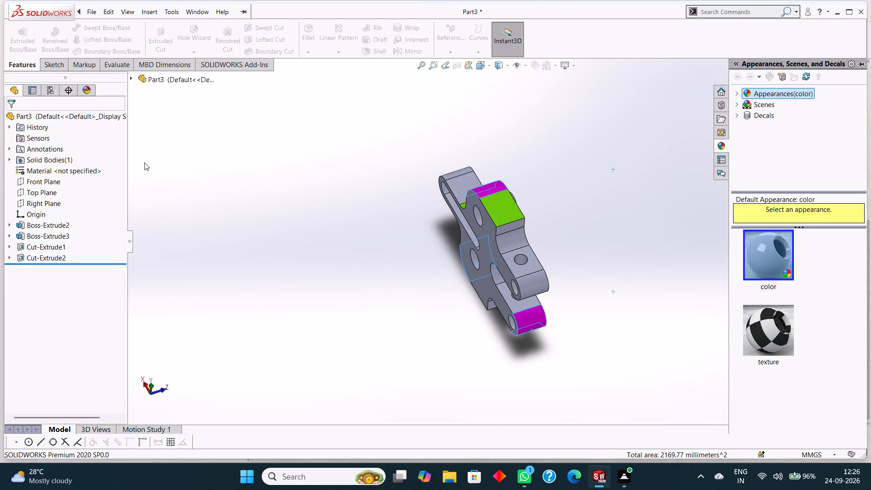
Colour the bracket's internal faces yellow: both boss bores, all four slot walls, both fork-end holes and both cross holes in the fork arms.
{"action": "middle_click_drag", "start_coordinate": [327, 234], "coordinate": [359, 228]}
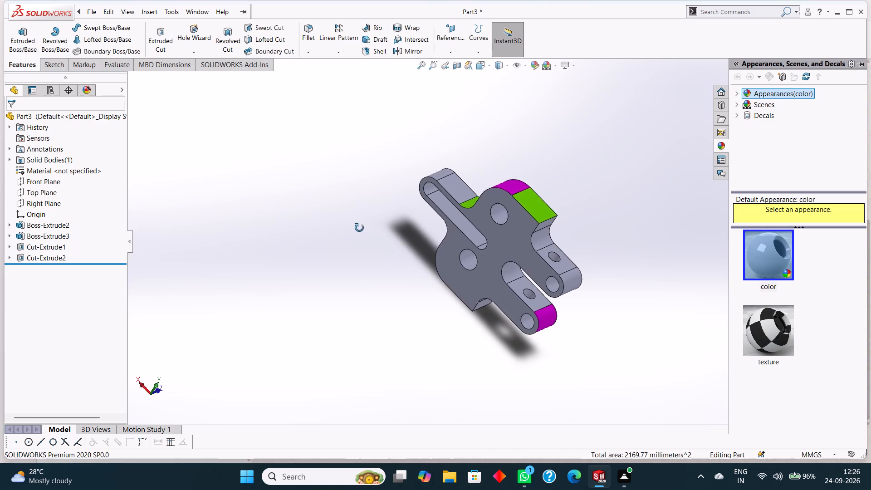
{"action": "middle_click_drag", "start_coordinate": [359, 228], "coordinate": [274, 193]}
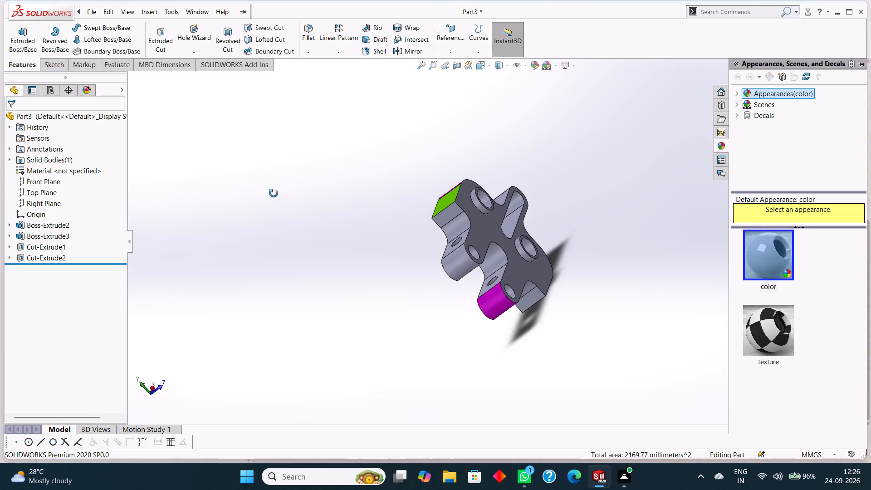
{"action": "middle_click_drag", "start_coordinate": [274, 193], "coordinate": [260, 292]}
{"action": "scroll", "coordinate": [413, 245], "scroll_direction": "down", "scroll_amount": 1}
{"action": "left_click", "coordinate": [482, 210]}
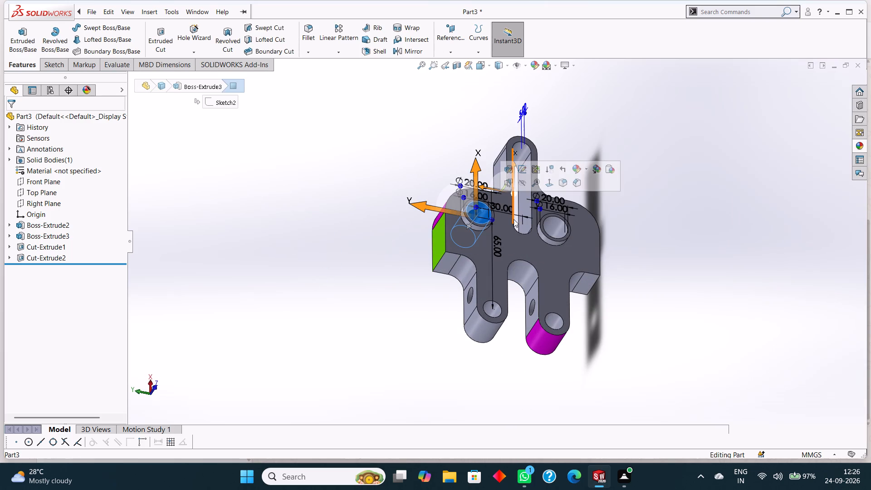
{"action": "left_click", "coordinate": [524, 197], "text": "ctrl"}
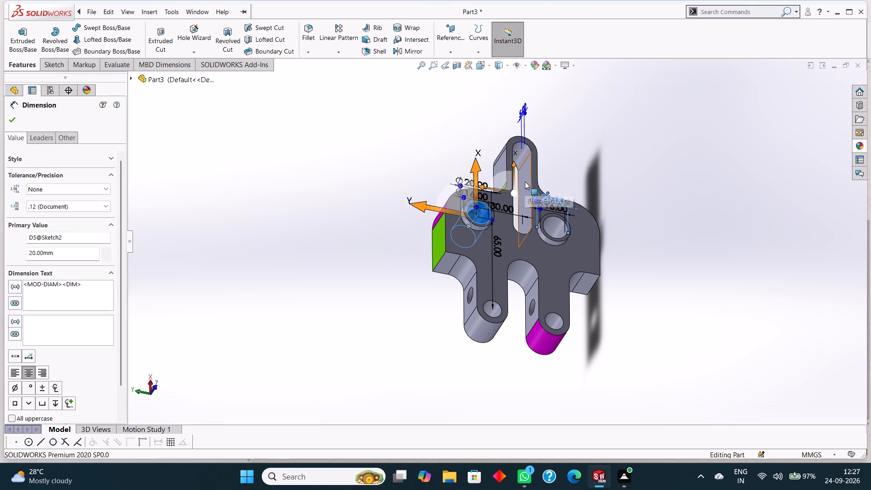
{"action": "left_click", "coordinate": [525, 181], "text": "ctrl"}
{"action": "middle_click_drag", "start_coordinate": [678, 167], "coordinate": [680, 167]}
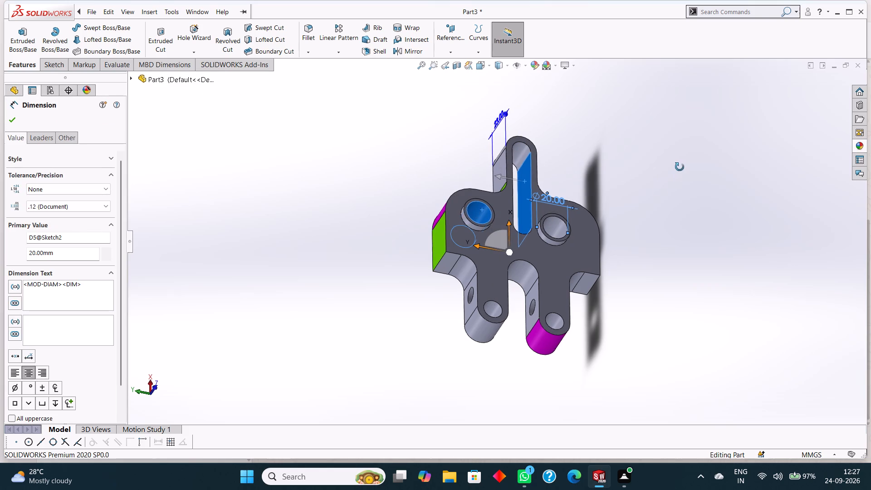
{"action": "middle_click_drag", "start_coordinate": [680, 167], "coordinate": [611, 202]}
{"action": "scroll", "coordinate": [533, 184], "scroll_direction": "down", "scroll_amount": 6}
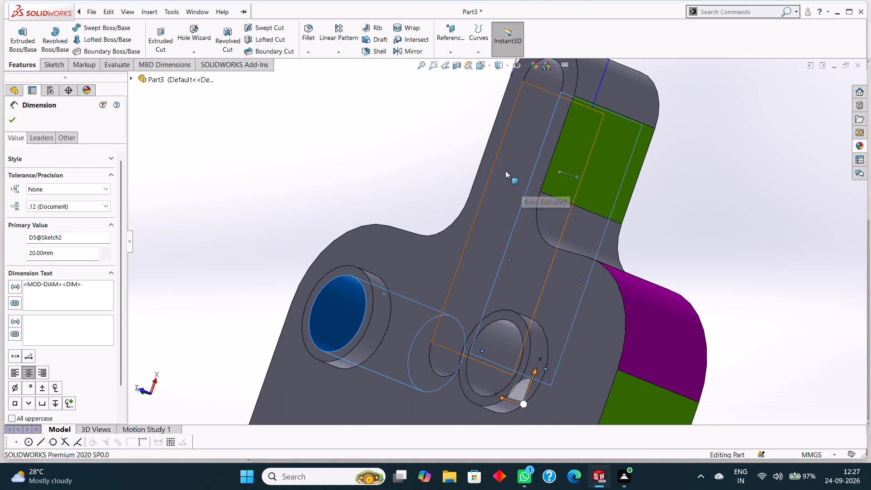
{"action": "left_click", "coordinate": [505, 171], "text": "ctrl"}
{"action": "scroll", "coordinate": [751, 194], "scroll_direction": "up", "scroll_amount": 3}
{"action": "middle_click_drag", "start_coordinate": [724, 222], "coordinate": [767, 213]}
{"action": "scroll", "coordinate": [524, 152], "scroll_direction": "down", "scroll_amount": 5}
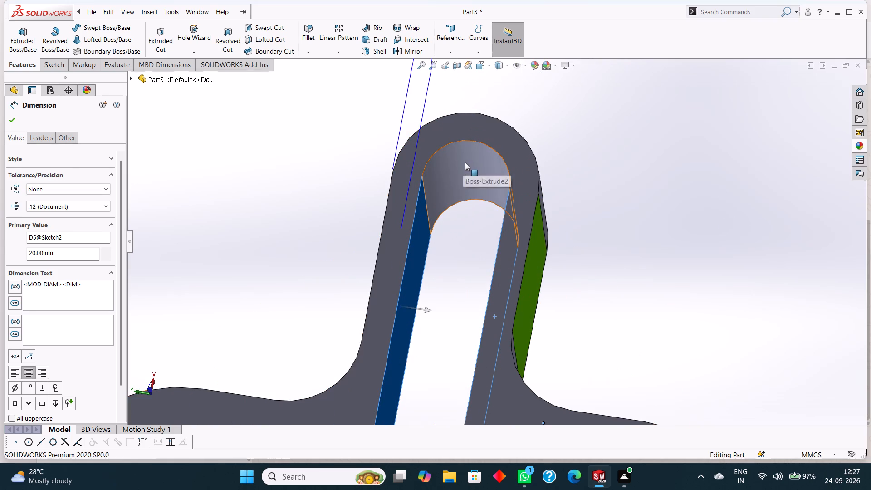
{"action": "left_click", "coordinate": [466, 162], "text": "ctrl"}
{"action": "scroll", "coordinate": [617, 177], "scroll_direction": "up", "scroll_amount": 4}
{"action": "scroll", "coordinate": [657, 213], "scroll_direction": "up", "scroll_amount": 3}
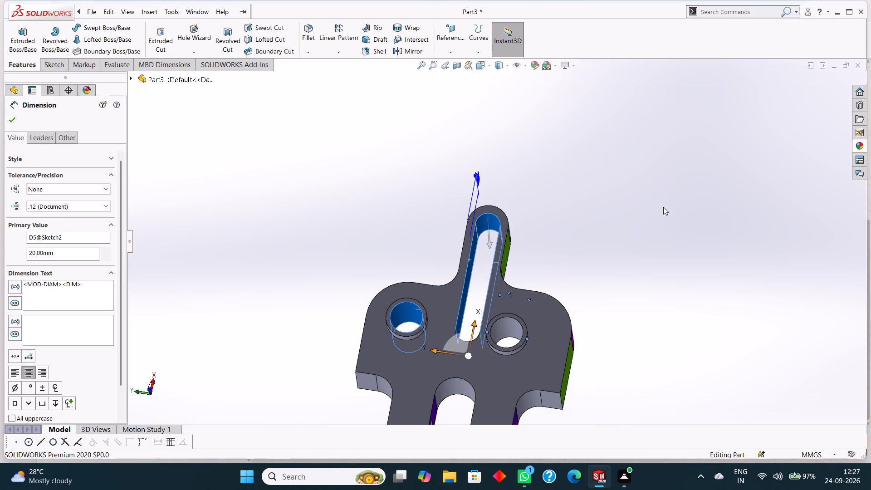
{"action": "middle_click_drag", "start_coordinate": [663, 207], "coordinate": [631, 324]}
{"action": "scroll", "coordinate": [449, 301], "scroll_direction": "down", "scroll_amount": 6}
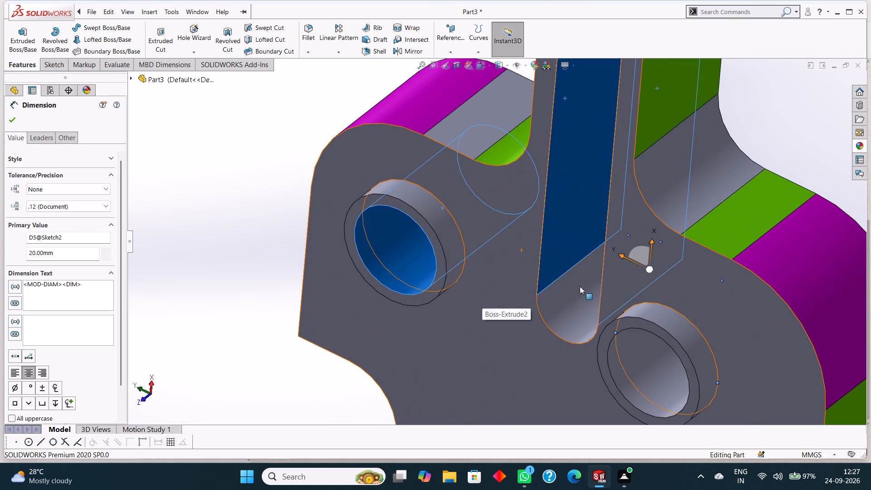
{"action": "left_click", "coordinate": [568, 284], "text": "ctrl"}
{"action": "scroll", "coordinate": [583, 279], "scroll_direction": "up", "scroll_amount": 7}
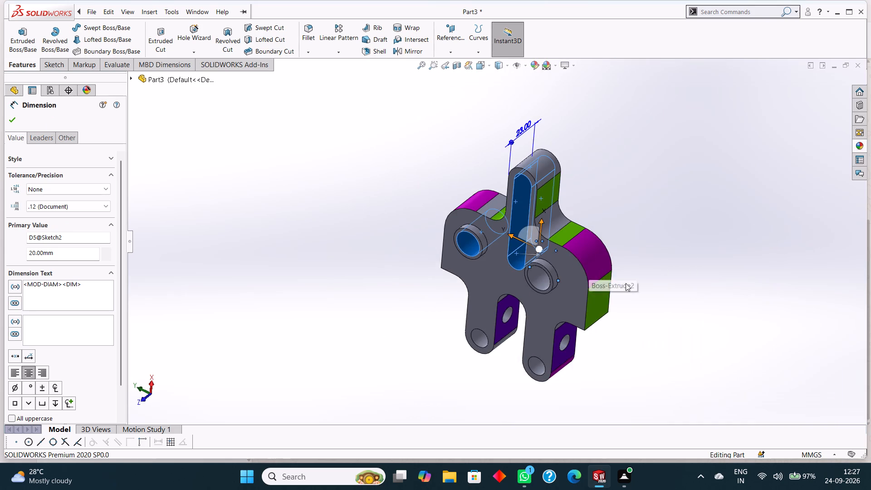
{"action": "middle_click_drag", "start_coordinate": [690, 317], "coordinate": [735, 239]}
{"action": "middle_click_drag", "start_coordinate": [686, 294], "coordinate": [703, 265]}
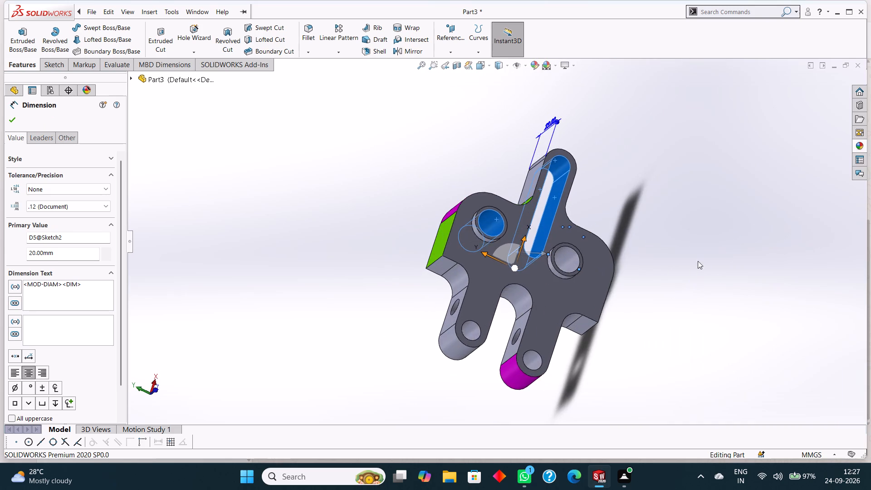
{"action": "scroll", "coordinate": [553, 258], "scroll_direction": "down", "scroll_amount": 5}
{"action": "left_click", "coordinate": [577, 233], "text": "ctrl"}
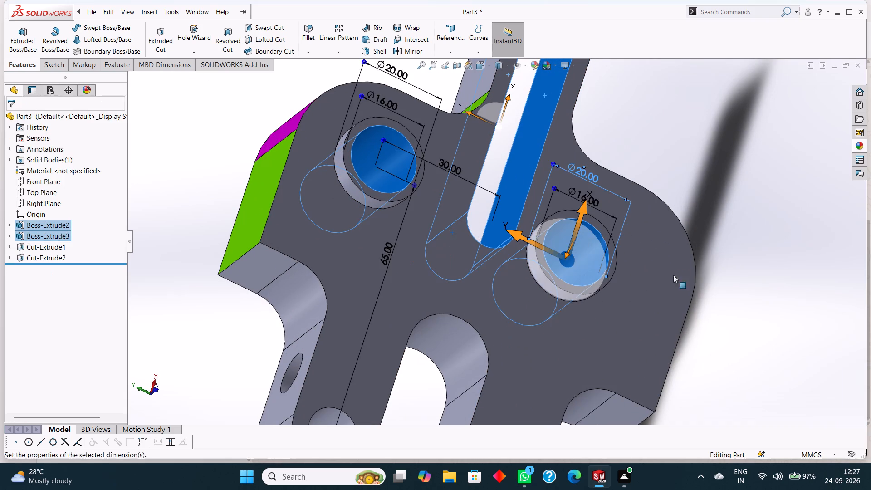
{"action": "scroll", "coordinate": [691, 277], "scroll_direction": "up", "scroll_amount": 5}
{"action": "middle_click_drag", "start_coordinate": [668, 342], "coordinate": [635, 353]}
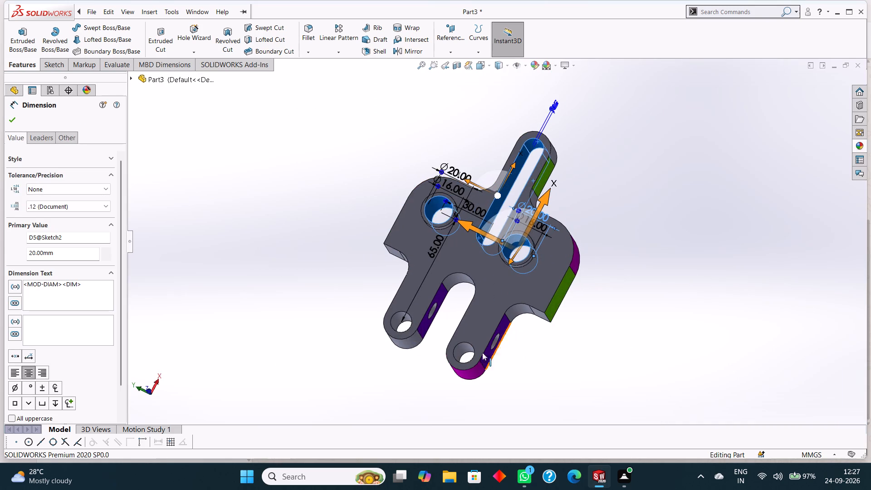
{"action": "scroll", "coordinate": [466, 346], "scroll_direction": "down", "scroll_amount": 6}
{"action": "left_click", "coordinate": [466, 311], "text": "ctrl"}
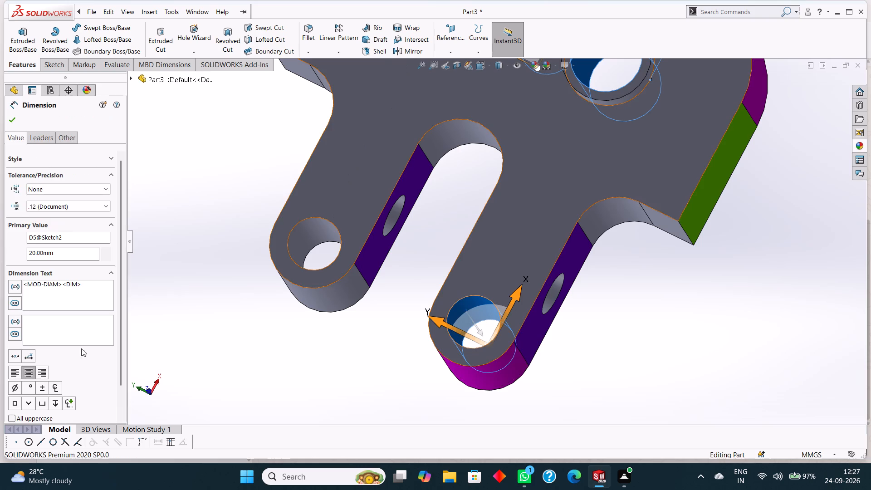
{"action": "left_click", "coordinate": [305, 234], "text": "ctrl"}
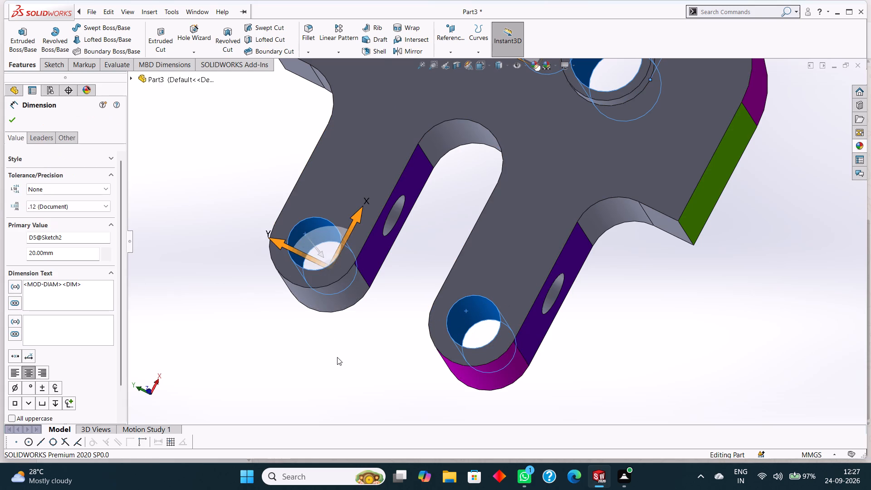
{"action": "middle_click_drag", "start_coordinate": [337, 357], "coordinate": [317, 306]}
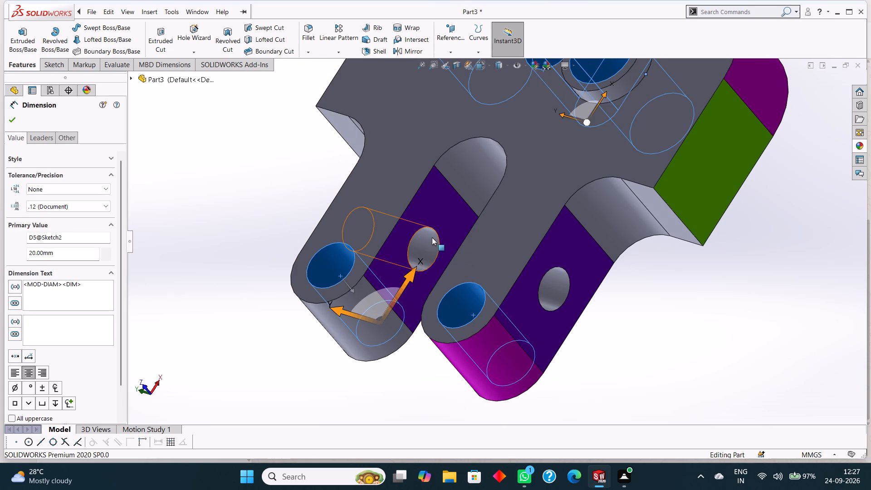
{"action": "left_click", "coordinate": [432, 237], "text": "ctrl"}
{"action": "scroll", "coordinate": [553, 294], "scroll_direction": "down", "scroll_amount": 5}
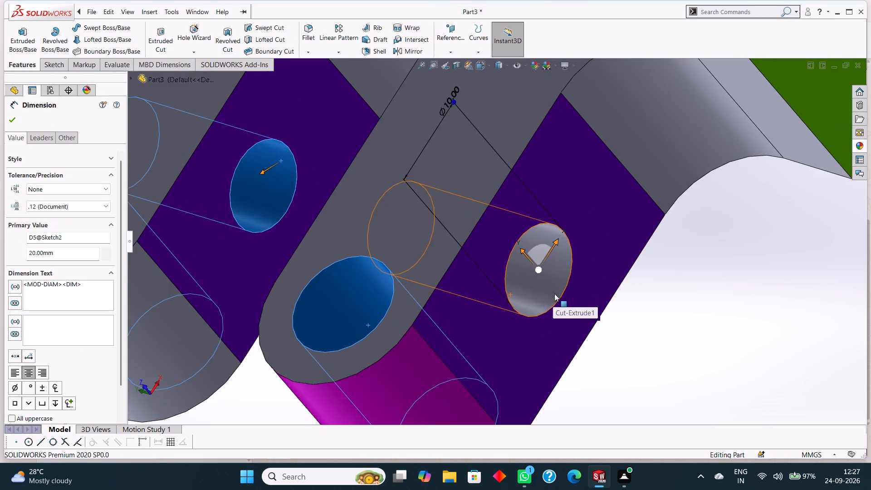
{"action": "scroll", "coordinate": [554, 294], "scroll_direction": "down", "scroll_amount": 5}
{"action": "left_click", "coordinate": [522, 250], "text": "ctrl"}
{"action": "scroll", "coordinate": [564, 313], "scroll_direction": "up", "scroll_amount": 3}
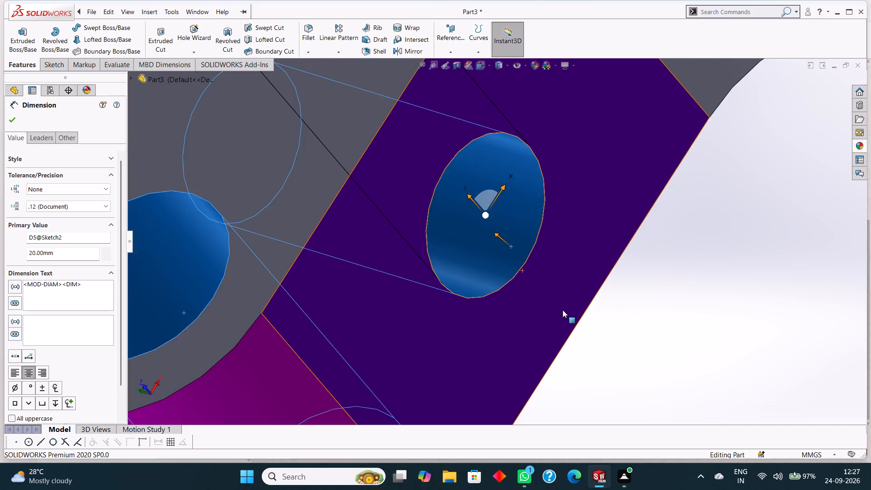
{"action": "scroll", "coordinate": [563, 310], "scroll_direction": "up", "scroll_amount": 12}
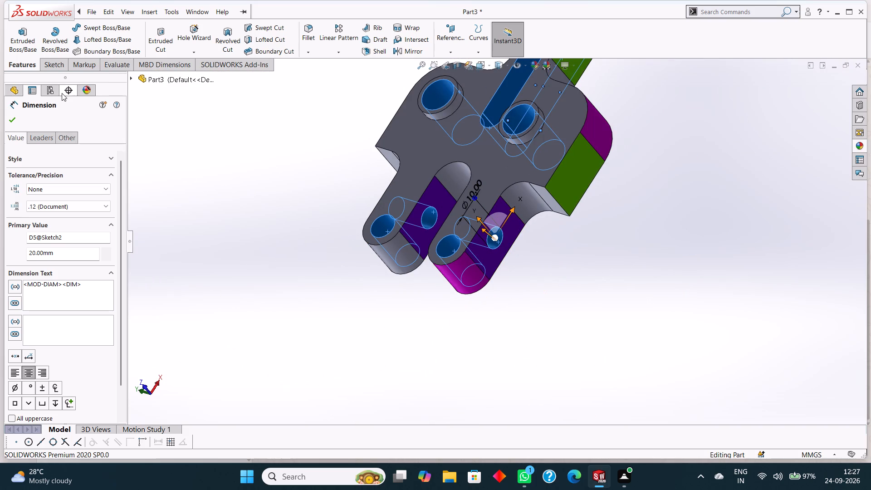
{"action": "scroll", "coordinate": [635, 228], "scroll_direction": "up", "scroll_amount": 2}
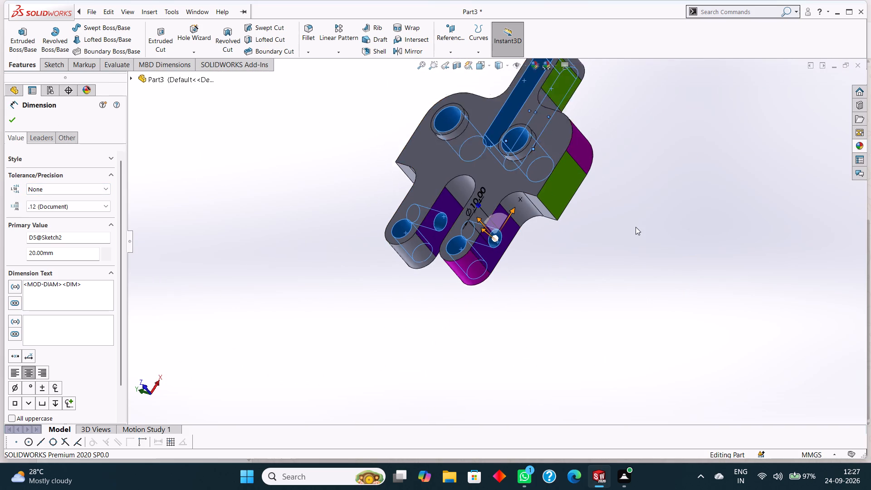
{"action": "scroll", "coordinate": [636, 227], "scroll_direction": "up", "scroll_amount": 1}
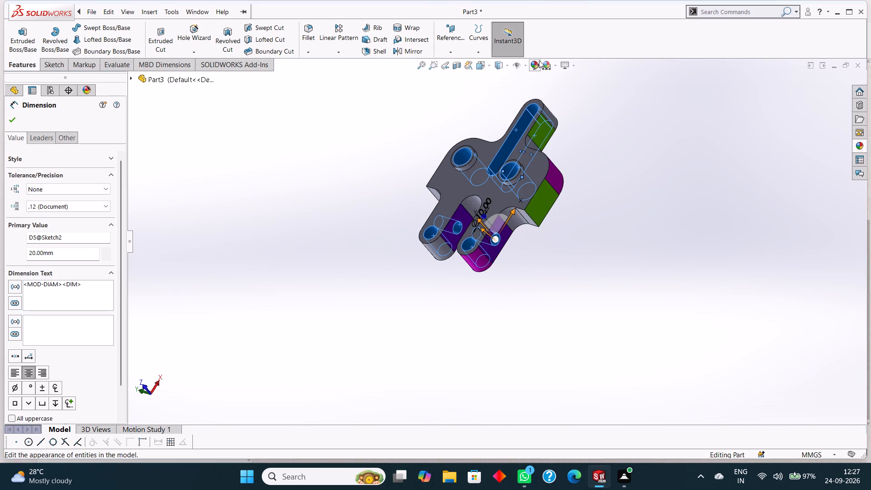
{"action": "left_click", "coordinate": [537, 60]}
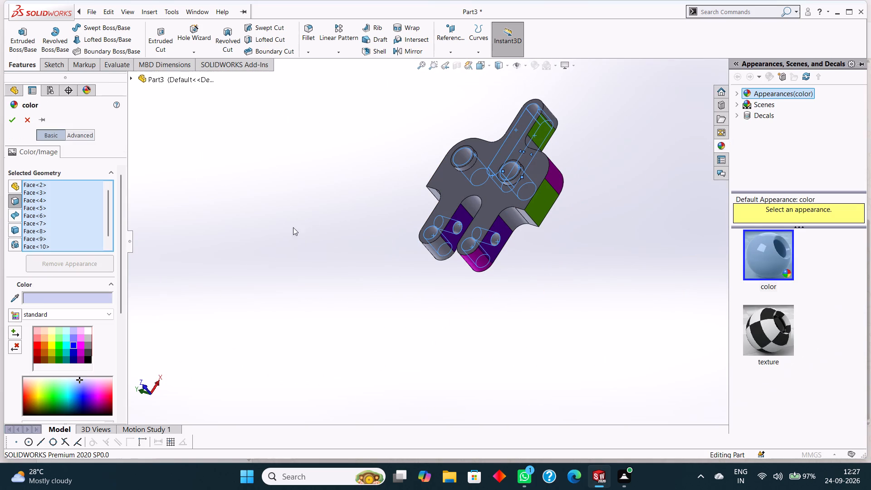
{"action": "left_click", "coordinate": [40, 299]}
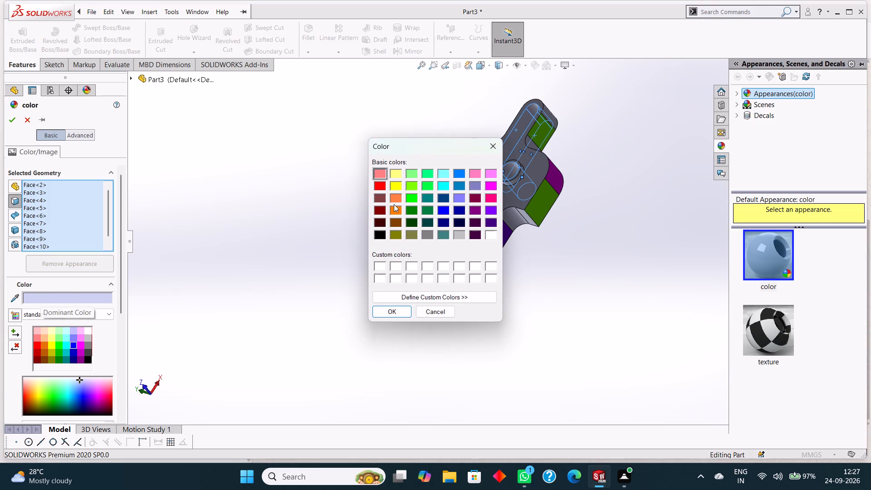
{"action": "left_click", "coordinate": [396, 186]}
{"action": "left_click", "coordinate": [393, 309]}
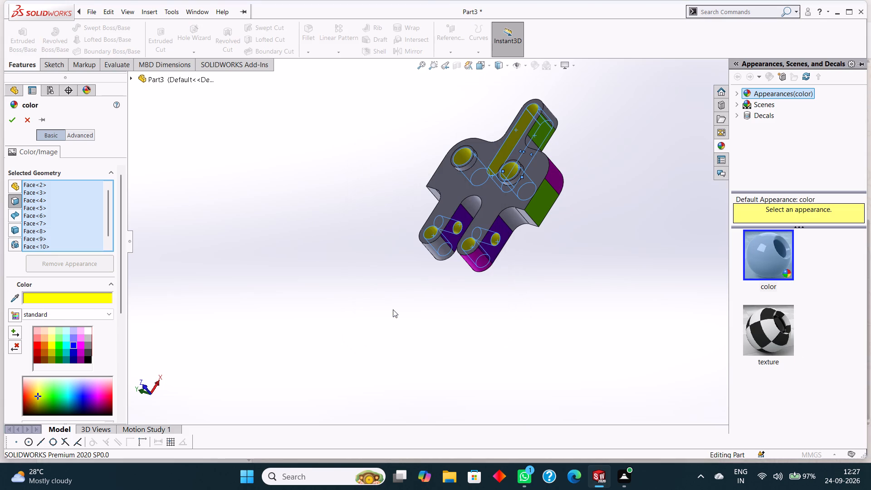
{"action": "left_click", "coordinate": [9, 121]}
Examine the coloured holes, slot and side faces of the bracket from several angles.
{"action": "scroll", "coordinate": [282, 295], "scroll_direction": "up", "scroll_amount": 2}
{"action": "middle_click_drag", "start_coordinate": [283, 295], "coordinate": [294, 306]}
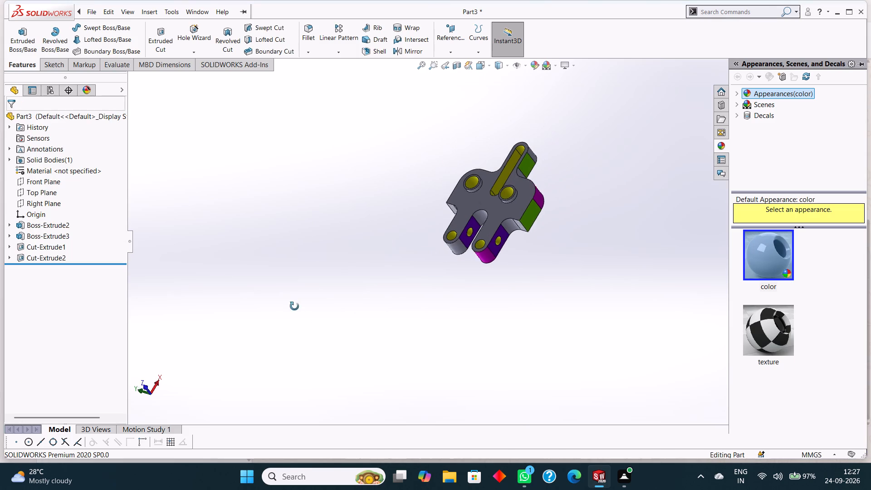
{"action": "middle_click_drag", "start_coordinate": [294, 306], "coordinate": [346, 203]}
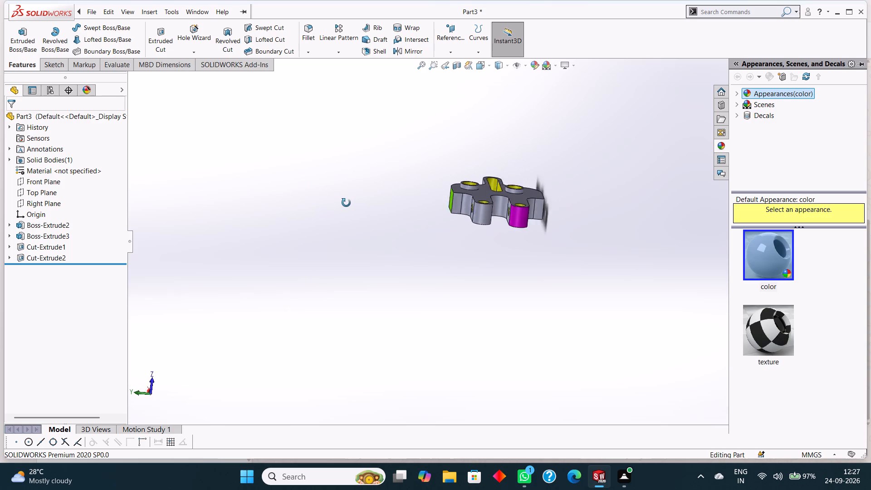
{"action": "middle_click_drag", "start_coordinate": [346, 203], "coordinate": [349, 205]}
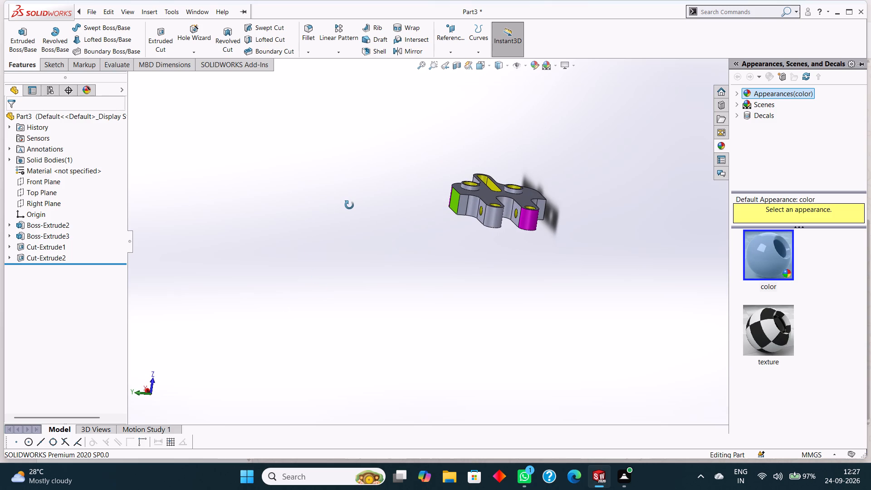
{"action": "middle_click_drag", "start_coordinate": [349, 205], "coordinate": [284, 209]}
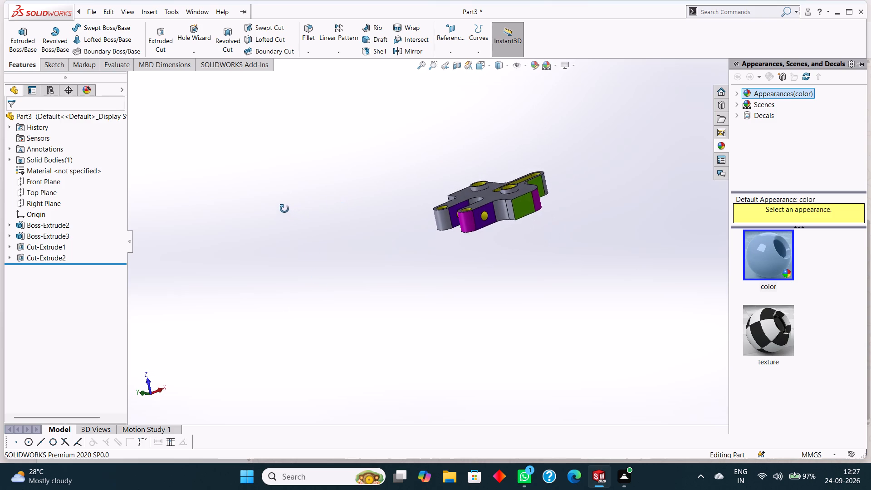
{"action": "middle_click_drag", "start_coordinate": [284, 209], "coordinate": [274, 216]}
{"action": "scroll", "coordinate": [493, 247], "scroll_direction": "down", "scroll_amount": 3}
{"action": "scroll", "coordinate": [498, 247], "scroll_direction": "up", "scroll_amount": 2}
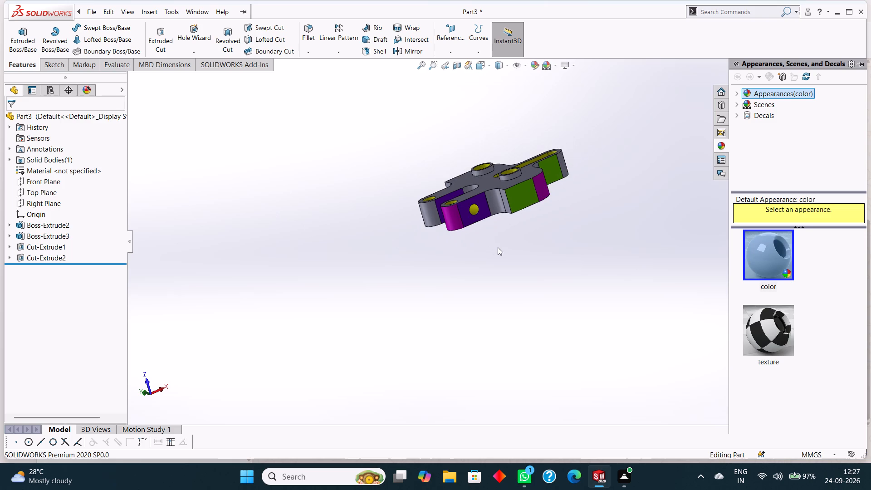
{"action": "middle_click_drag", "start_coordinate": [498, 247], "coordinate": [501, 251]}
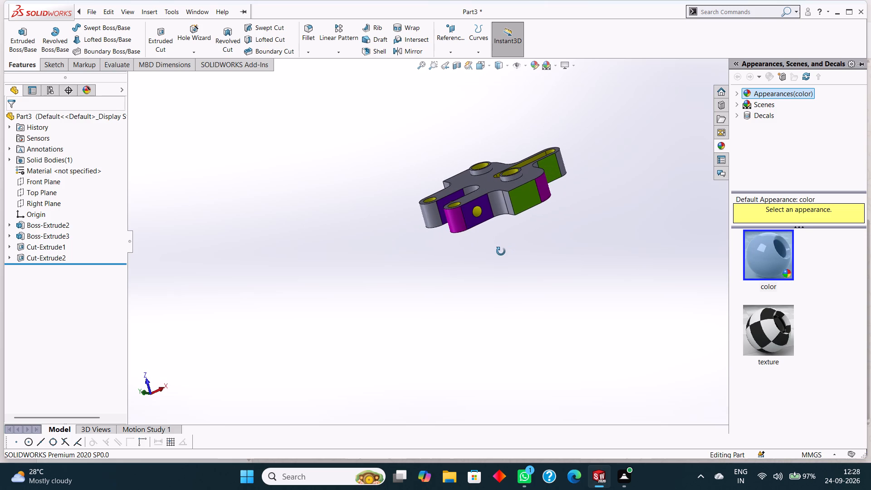
{"action": "middle_click_drag", "start_coordinate": [501, 251], "coordinate": [505, 287]}
{"action": "middle_click", "coordinate": [505, 287]}
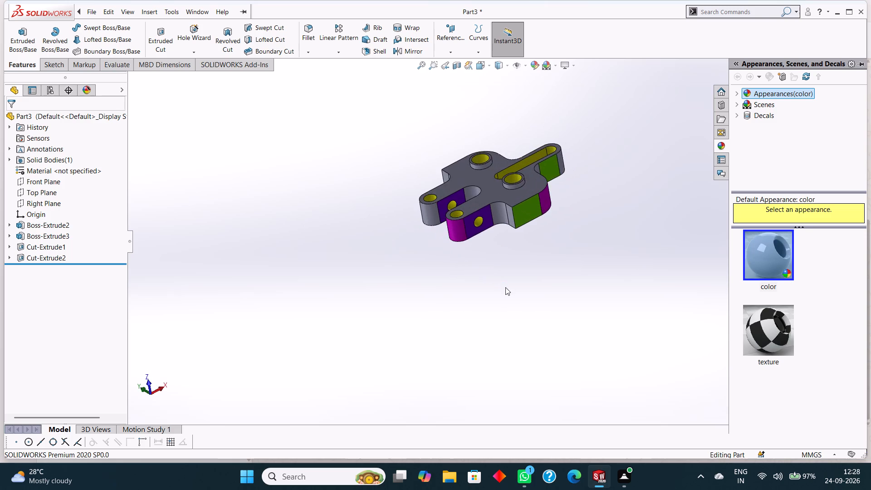
{"action": "scroll", "coordinate": [506, 288], "scroll_direction": "up", "scroll_amount": 2}
{"action": "scroll", "coordinate": [511, 296], "scroll_direction": "down", "scroll_amount": 1}
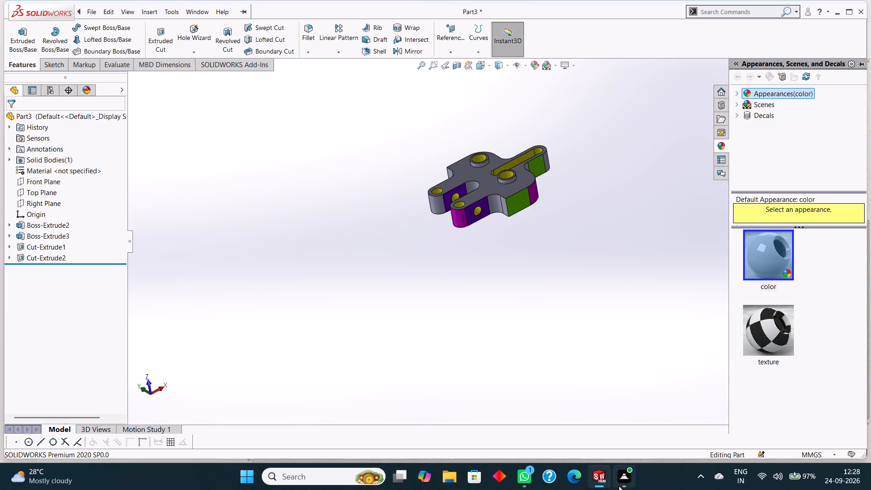
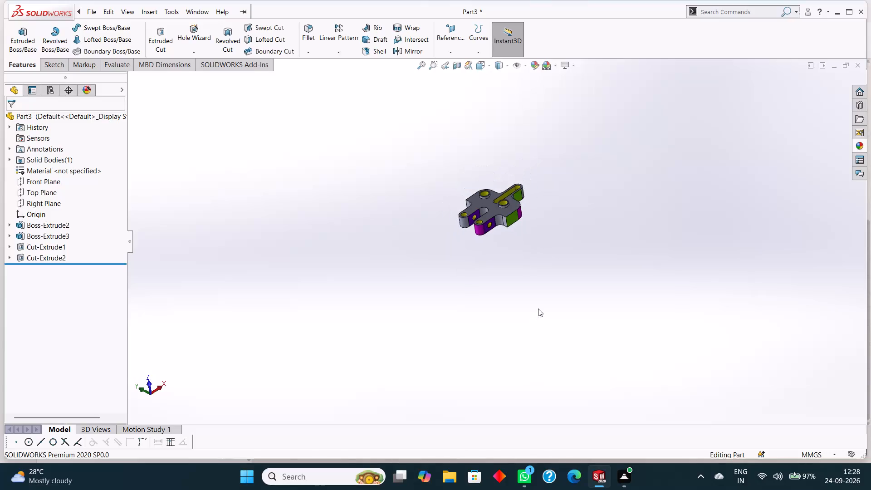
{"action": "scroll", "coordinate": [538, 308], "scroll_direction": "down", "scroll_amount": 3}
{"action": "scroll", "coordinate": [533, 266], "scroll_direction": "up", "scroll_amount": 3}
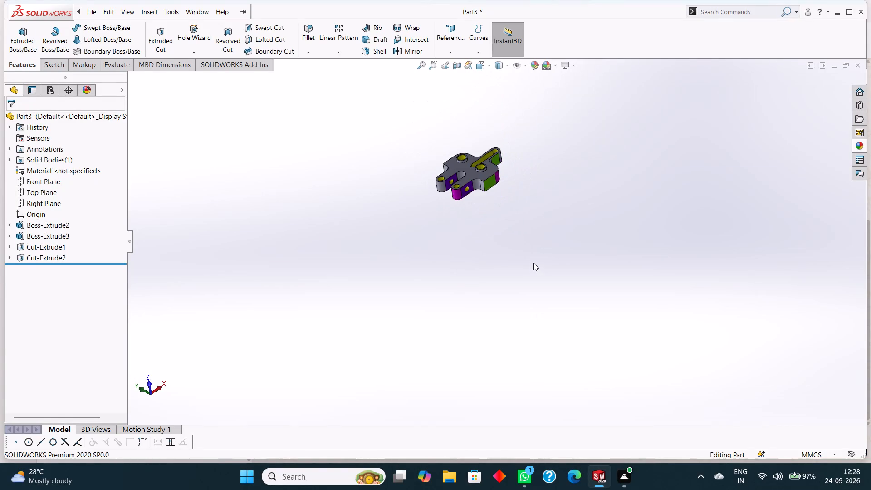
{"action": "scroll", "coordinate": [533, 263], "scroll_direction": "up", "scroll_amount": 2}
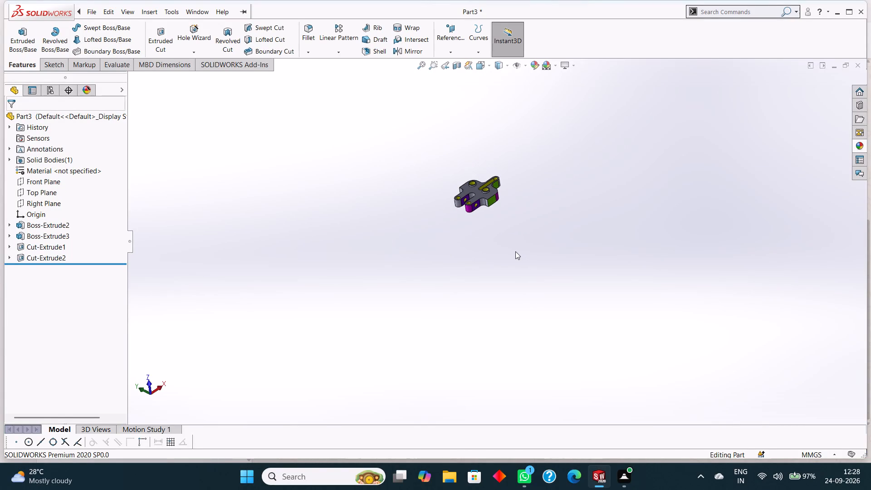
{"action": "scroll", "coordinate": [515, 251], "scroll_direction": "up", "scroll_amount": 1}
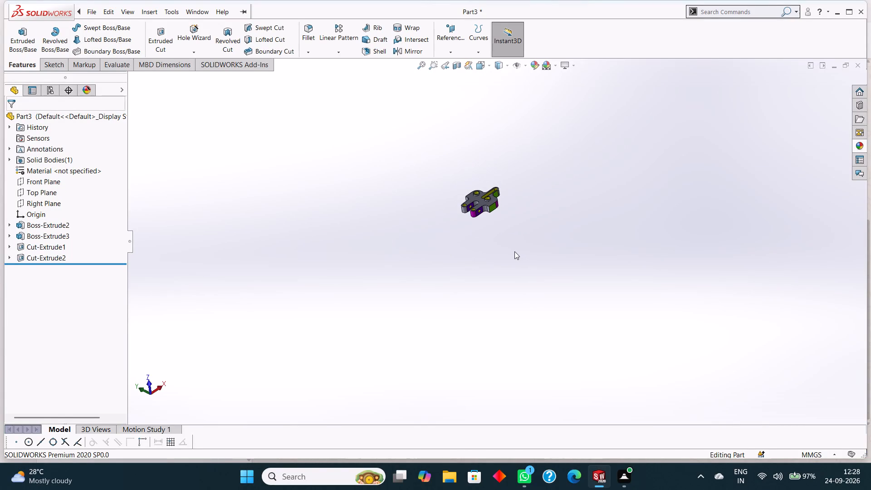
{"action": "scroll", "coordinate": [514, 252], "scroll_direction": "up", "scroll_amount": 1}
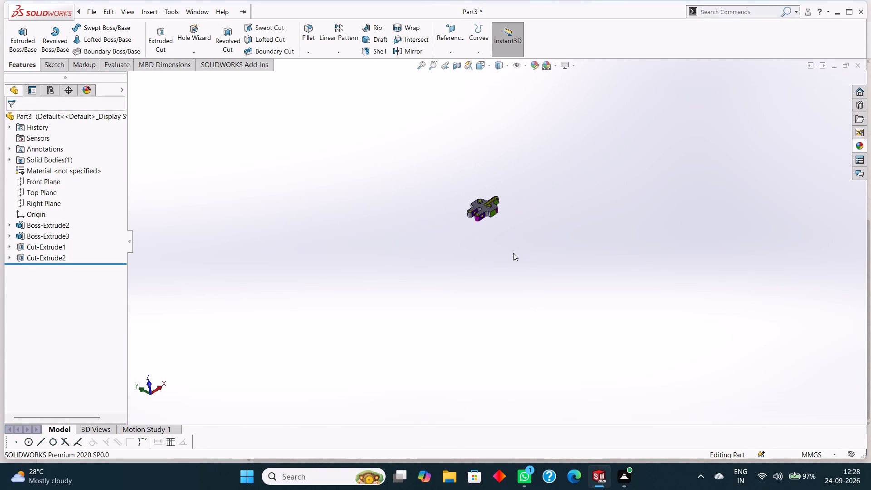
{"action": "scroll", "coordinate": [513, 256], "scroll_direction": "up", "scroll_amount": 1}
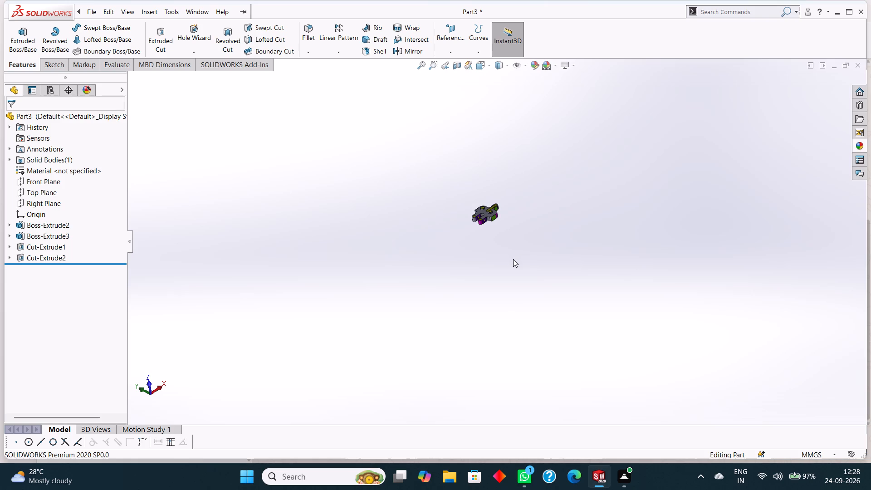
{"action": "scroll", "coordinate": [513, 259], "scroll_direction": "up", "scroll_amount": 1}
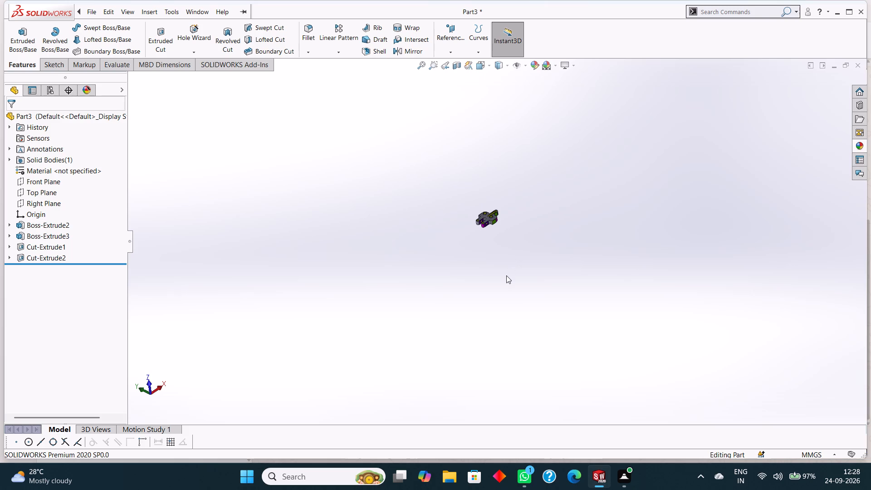
Save the part as a SOLIDWORKS Part named "mult-arm mounting bracket" in the tryfuji folder.
{"action": "key", "text": "ctrl+s"}
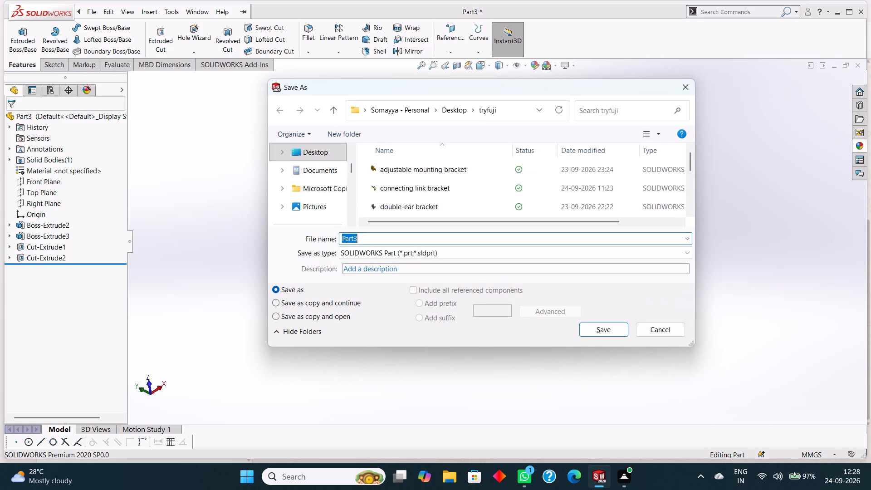
{"action": "key", "text": "BackSpace"}
{"action": "type", "text": "mu"}
{"action": "type", "text": "lt"}
{"action": "type", "text": "-arm"}
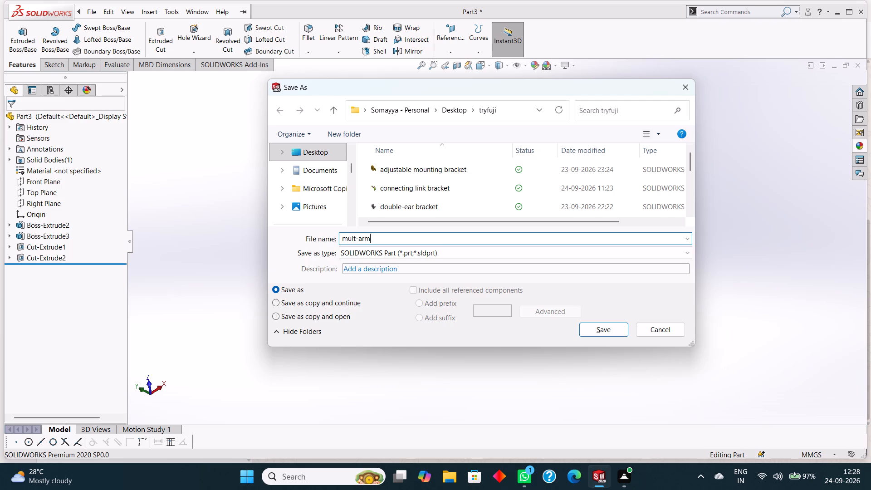
{"action": "key", "text": "space"}
{"action": "type", "text": "mounting"}
{"action": "key", "text": "space"}
{"action": "type", "text": "bracket"}
{"action": "key", "text": "Return"}
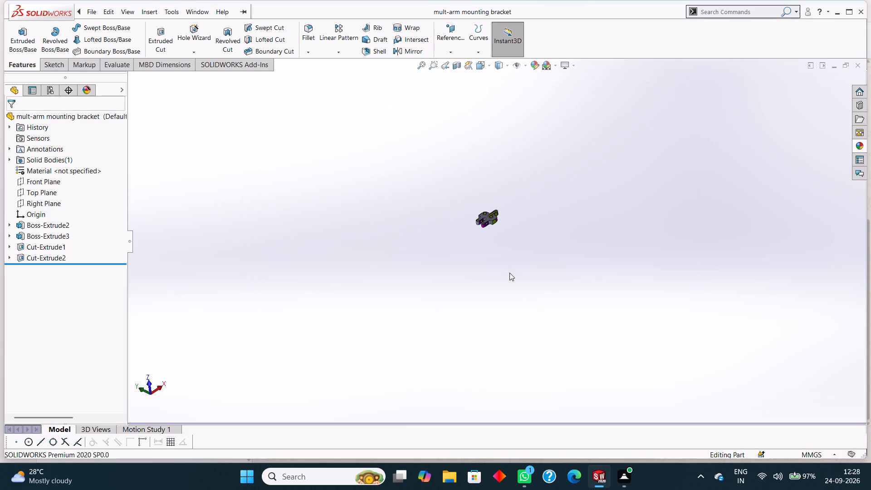
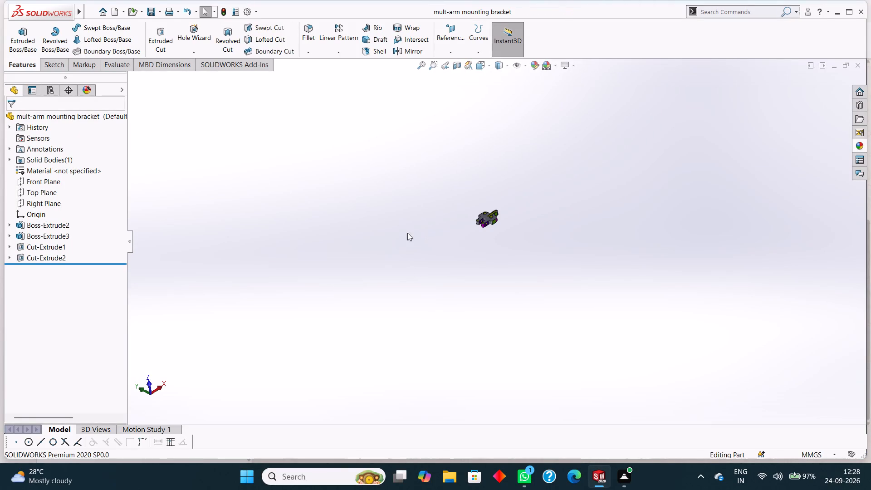
Save a copy of the part as an Adobe PDF named "mult-arm mounting bracket" in the tryfuji folder.
{"action": "left_click", "coordinate": [159, 14]}
{"action": "left_click", "coordinate": [171, 34]}
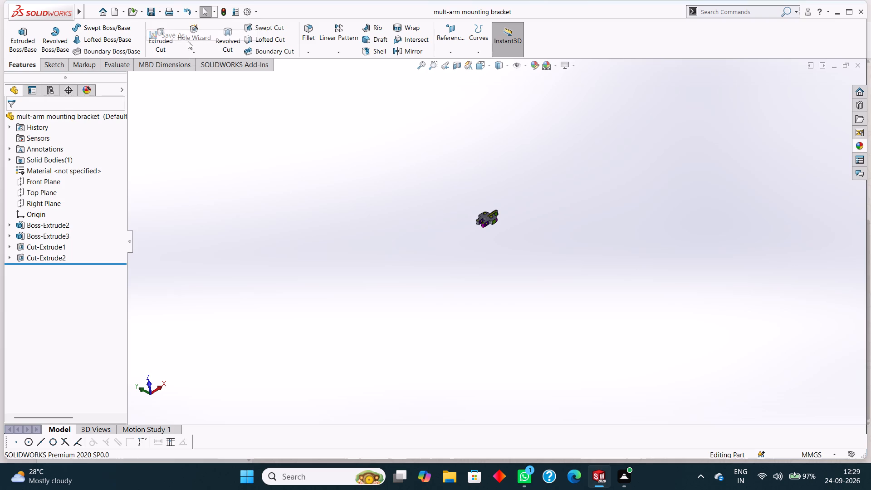
{"action": "key", "text": "BackSpace"}
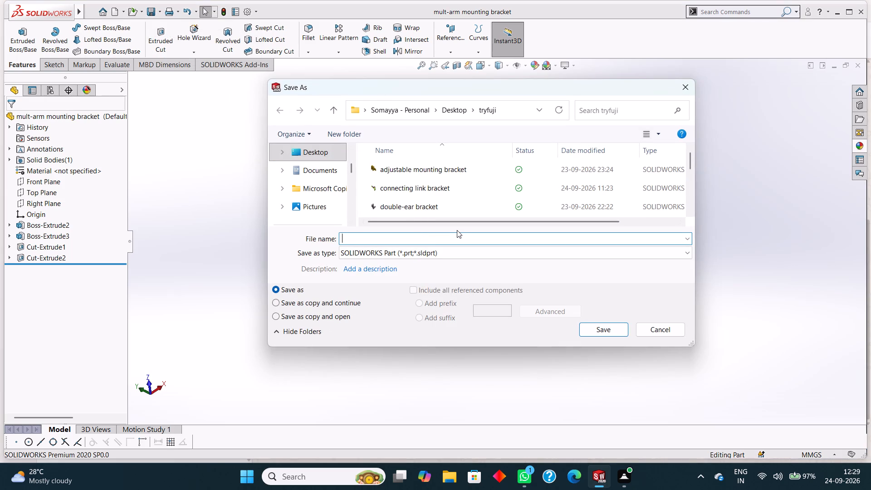
{"action": "type", "text": "mu"}
{"action": "type", "text": "lt"}
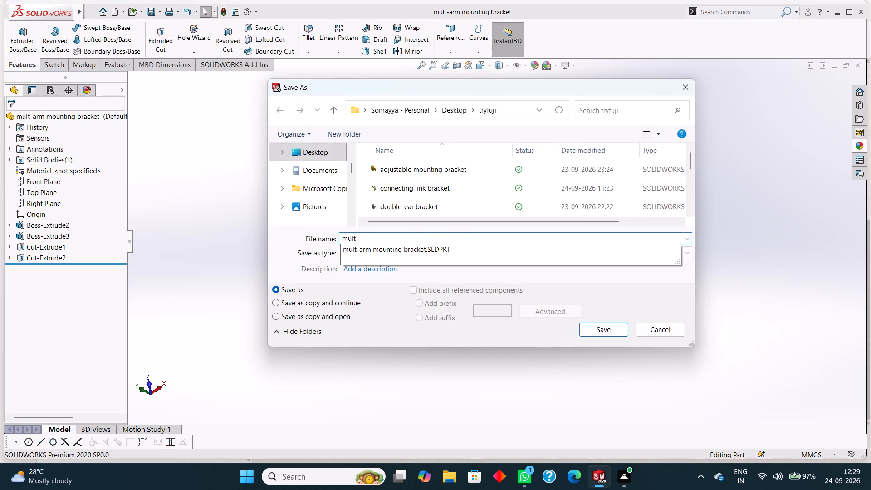
{"action": "left_click", "coordinate": [477, 250]}
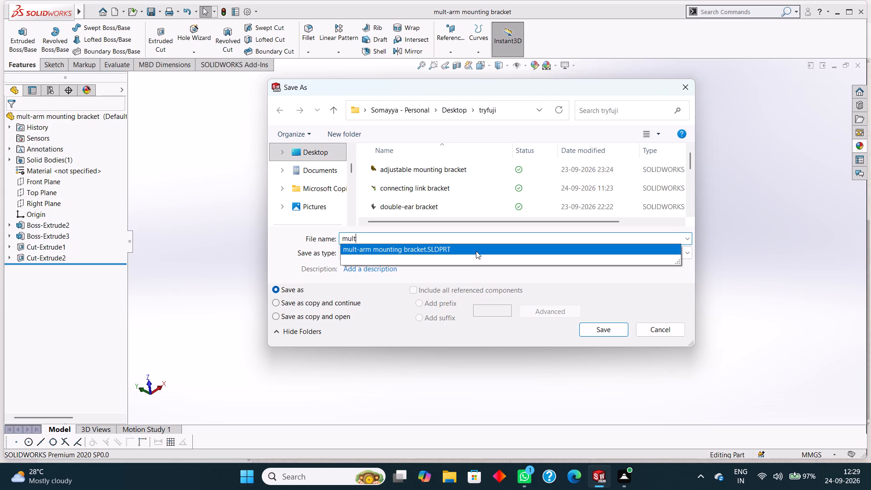
{"action": "left_click", "coordinate": [475, 249]}
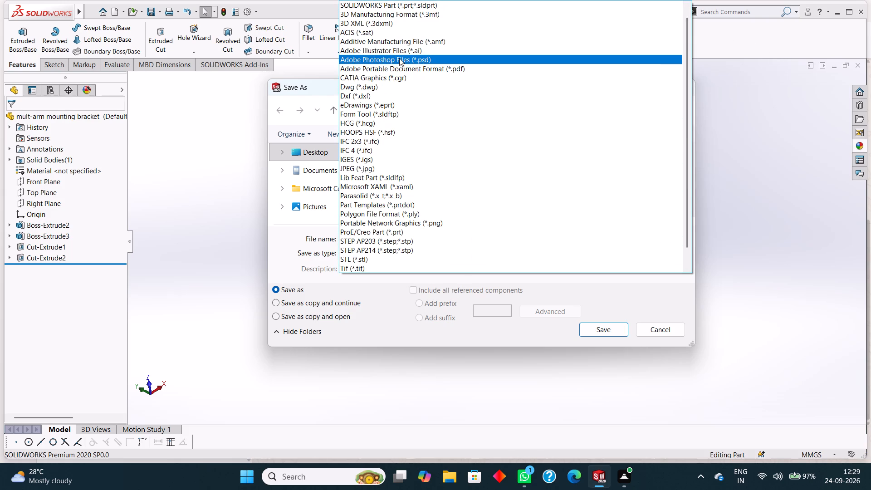
{"action": "left_click", "coordinate": [424, 69]}
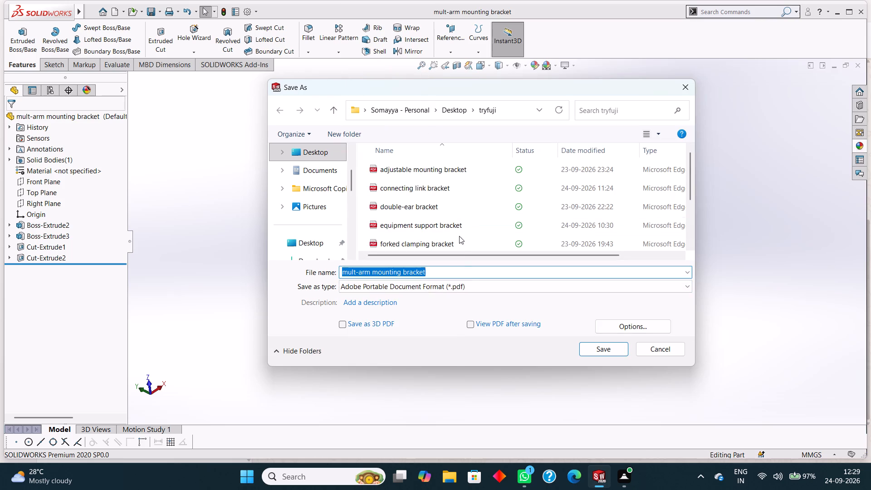
{"action": "left_click", "coordinate": [473, 273]}
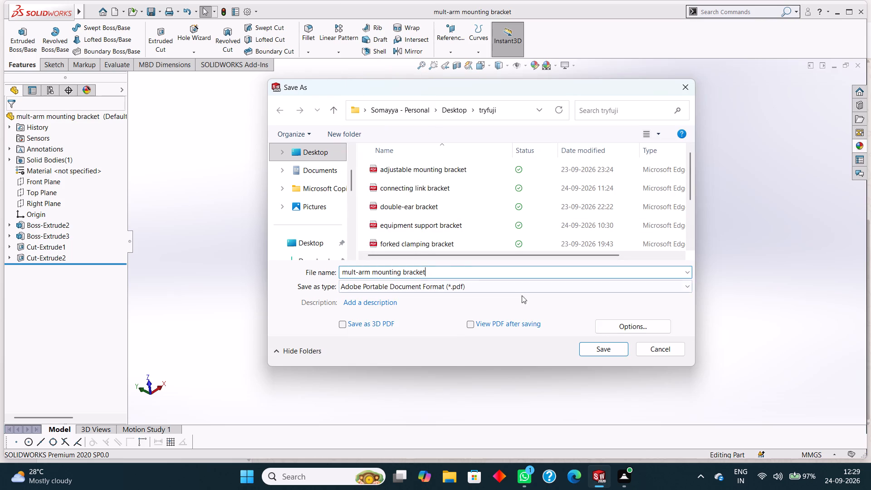
{"action": "left_click", "coordinate": [611, 351]}
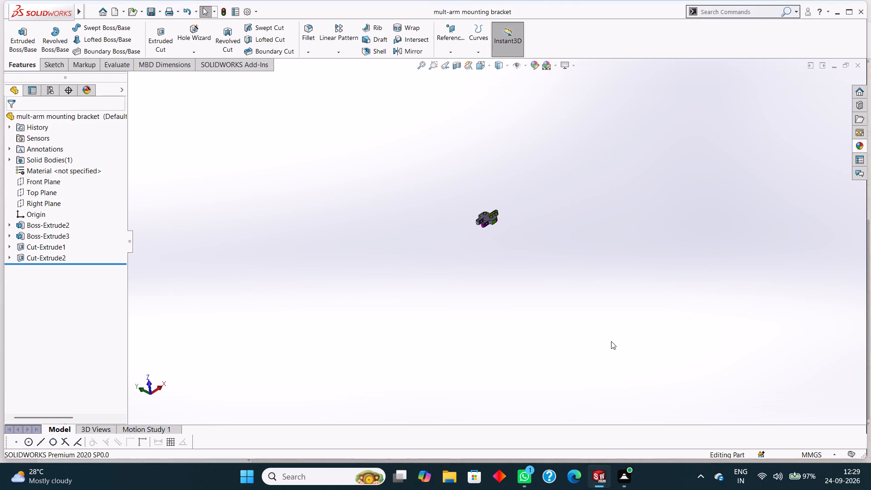
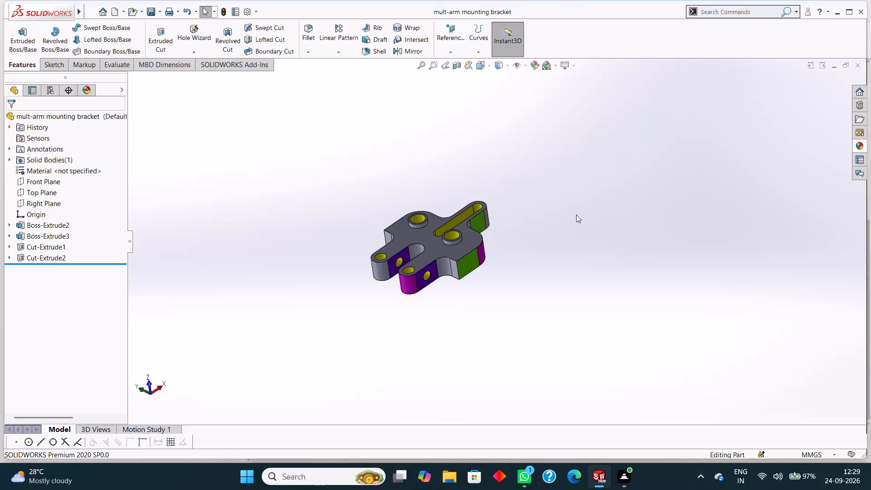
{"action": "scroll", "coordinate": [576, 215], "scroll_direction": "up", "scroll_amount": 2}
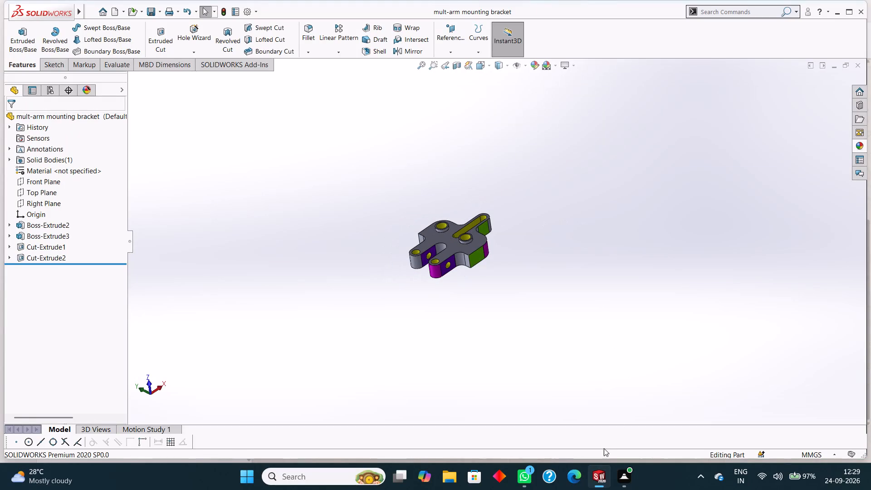